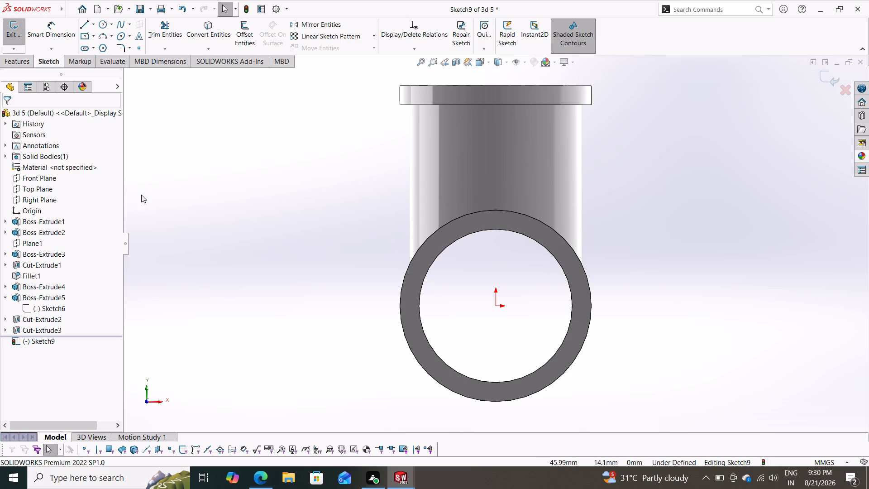
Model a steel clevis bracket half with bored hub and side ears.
Create a new part document.
left_click(100, 11)
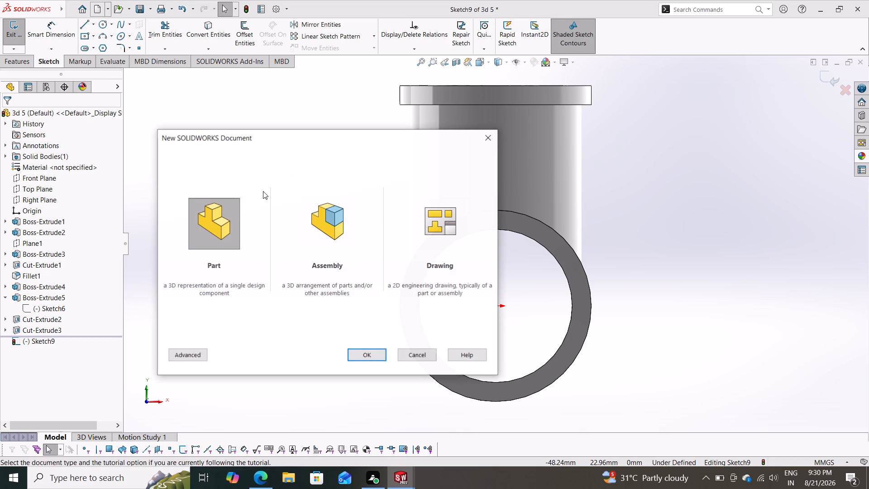
left_click(375, 350)
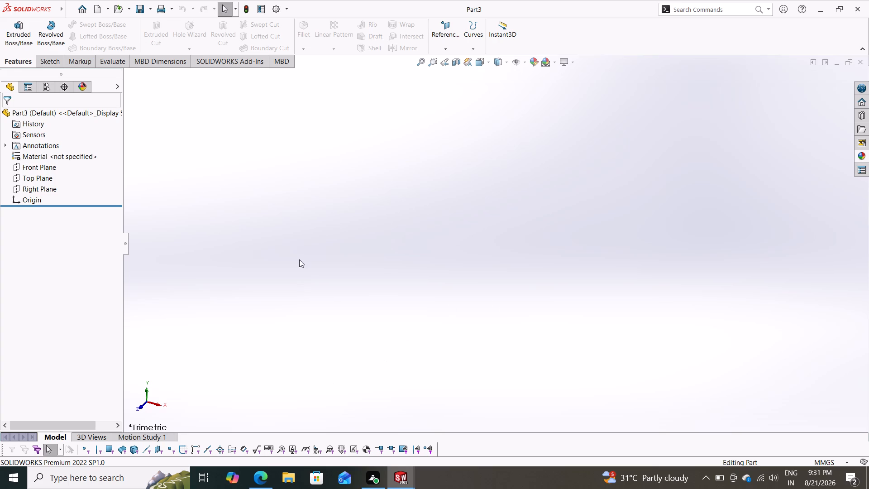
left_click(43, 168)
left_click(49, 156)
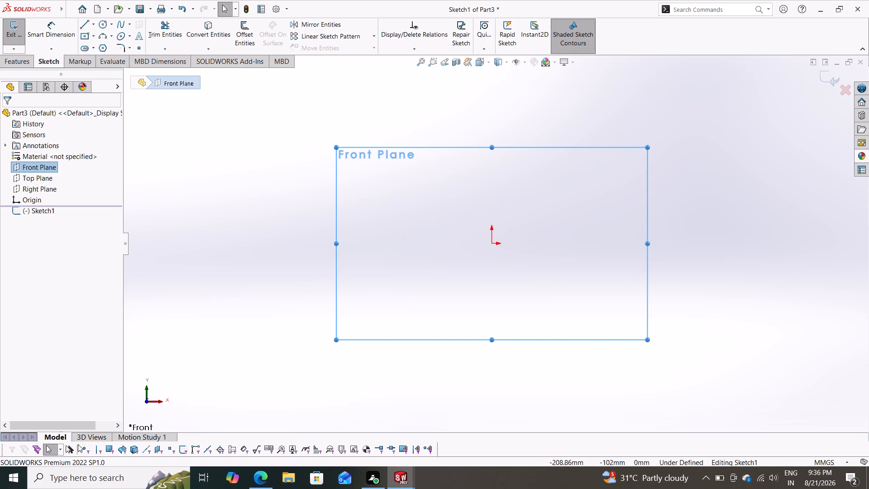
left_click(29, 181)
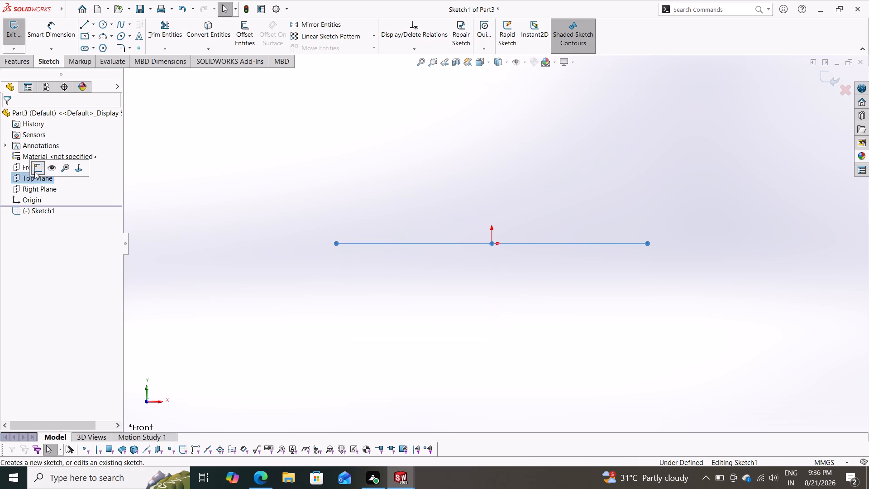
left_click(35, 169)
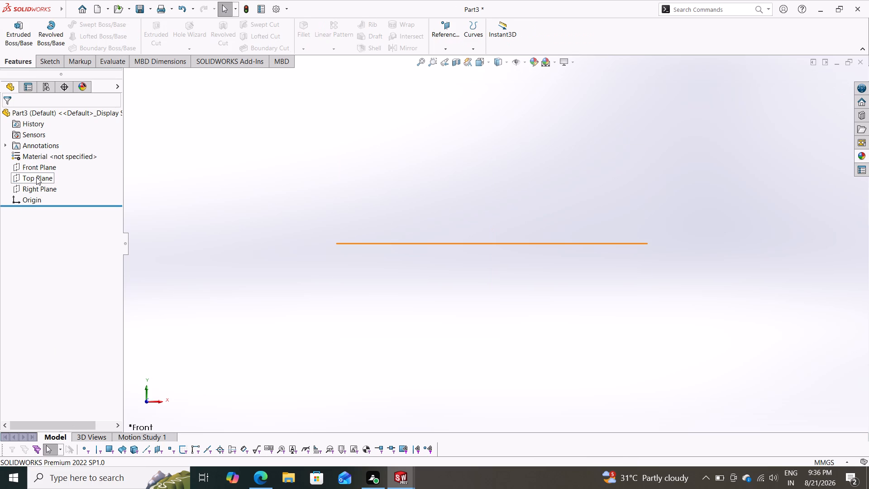
Sketch a center rectangle about 158 mm wide by 103 mm high on the Top Plane, centred on the origin.
left_click(36, 177)
left_click(44, 158)
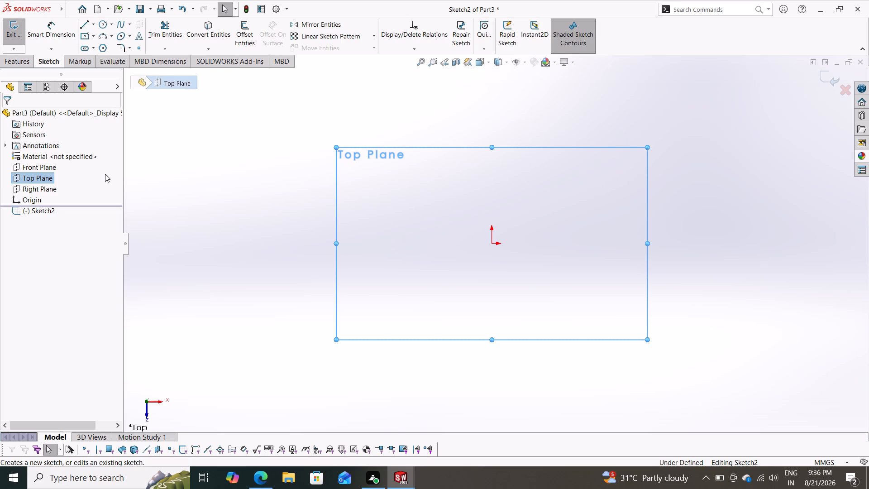
left_click(93, 37)
left_click(93, 55)
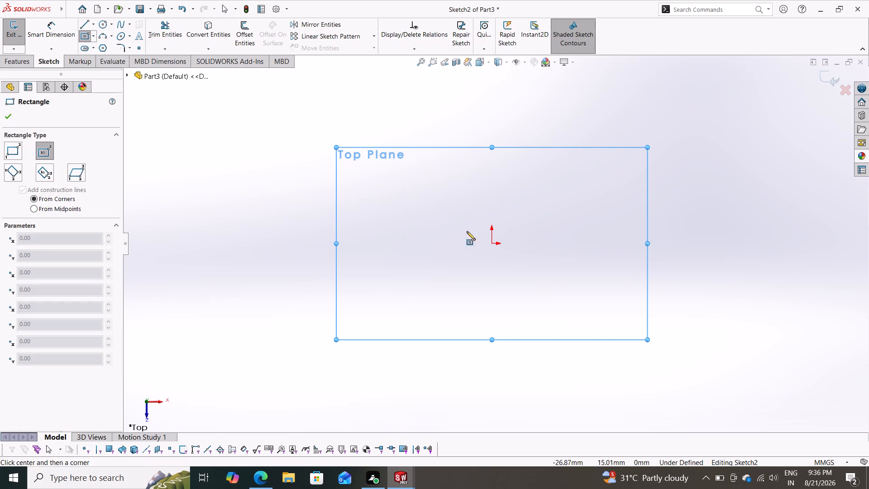
left_click(493, 244)
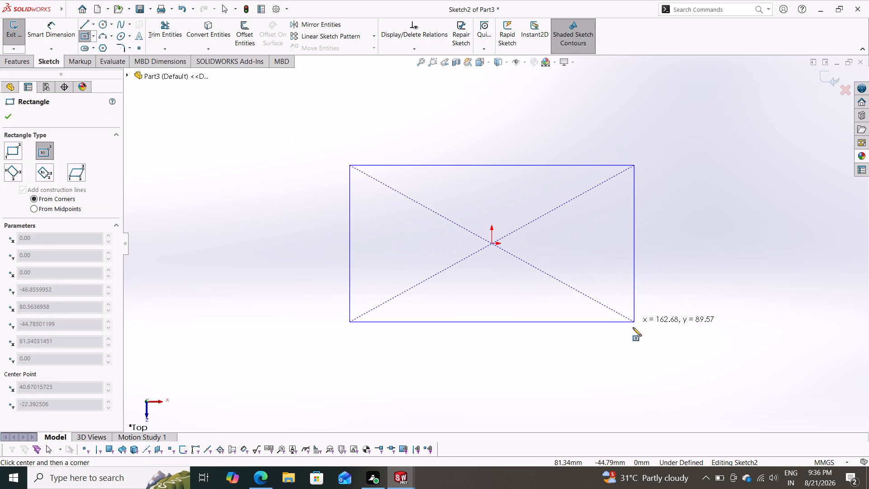
left_click(630, 333)
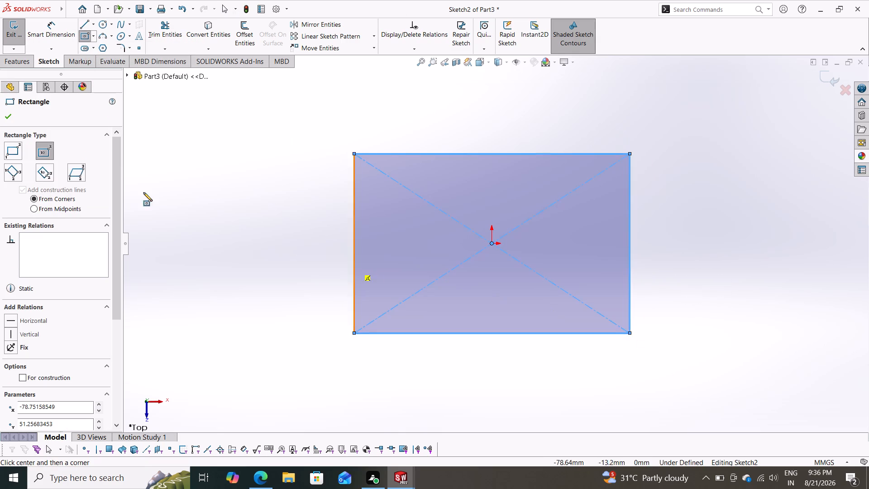
Dimension the rectangle to 140 mm along its vertical side and 105 mm along its horizontal side.
left_click(48, 31)
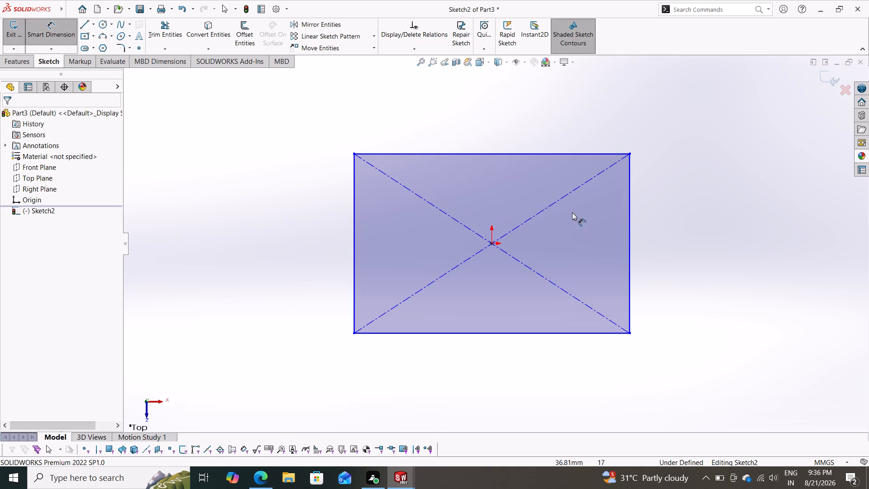
left_click(628, 217)
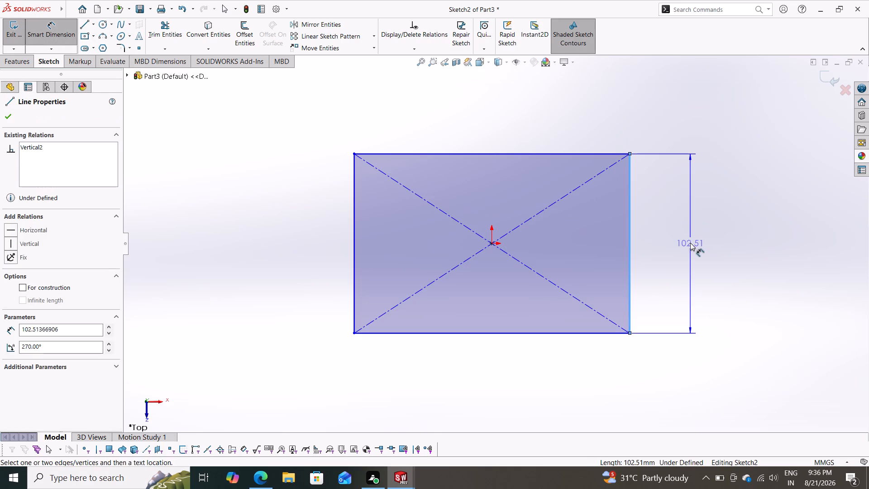
left_click(690, 243)
type("140")
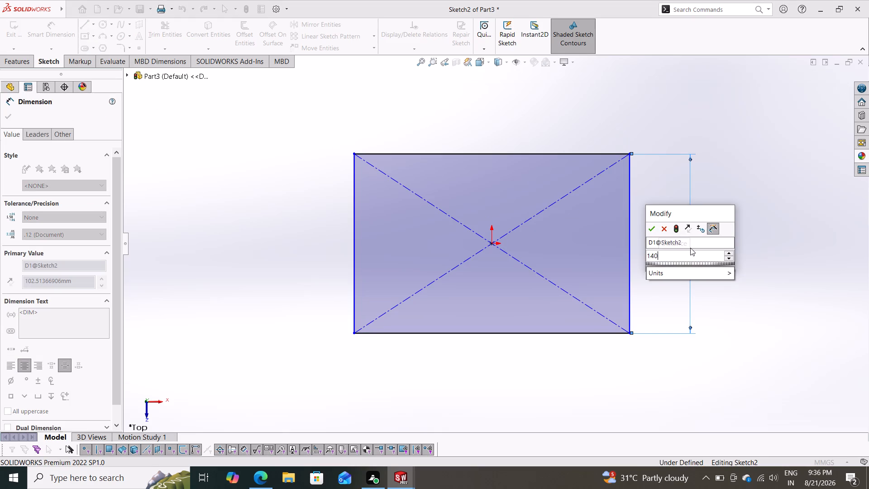
key("Return")
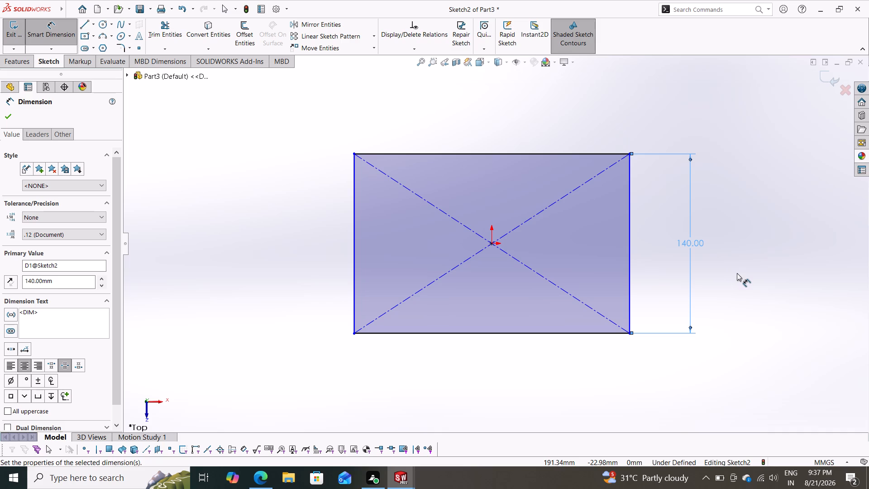
left_click(535, 333)
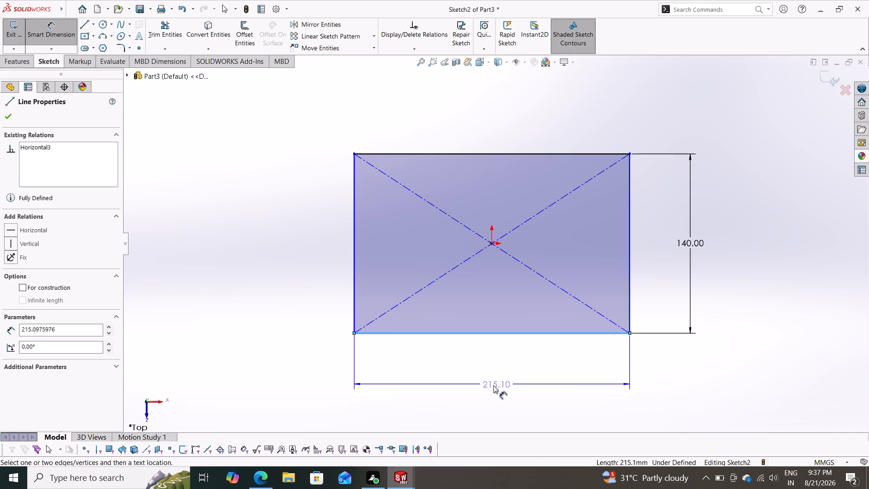
left_click(485, 387)
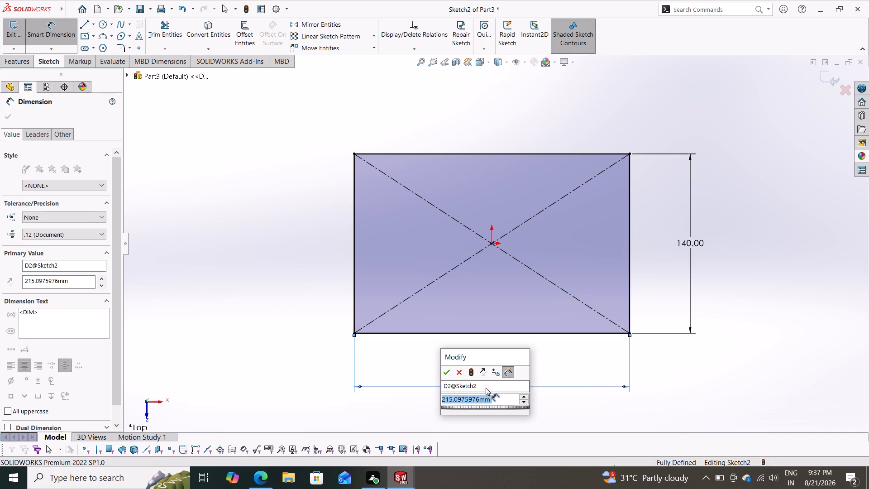
type("105")
key("Return")
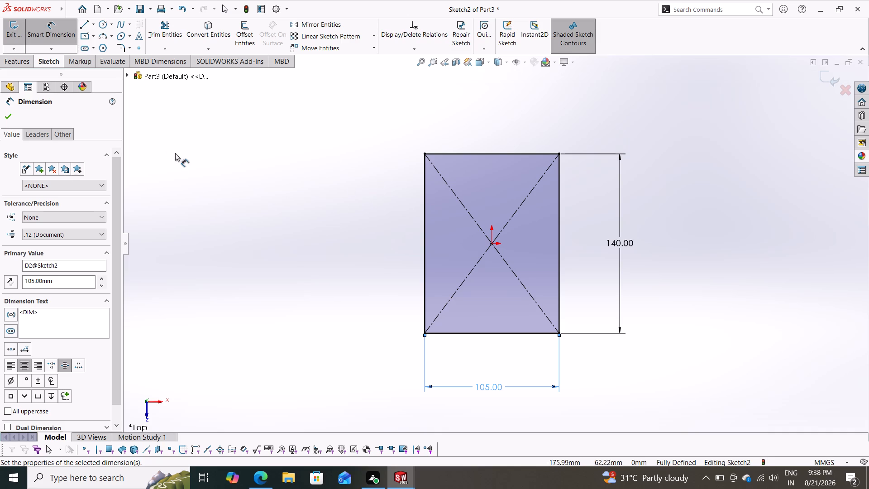
Extrude the rectangle as a boss with a Mid Plane end condition and a depth of 25 mm.
left_click(14, 63)
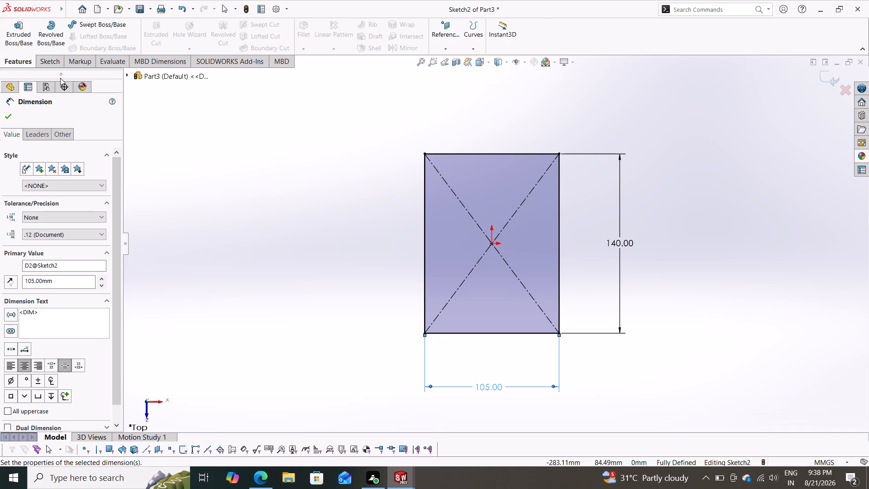
left_click(54, 67)
left_click(21, 64)
left_click(23, 34)
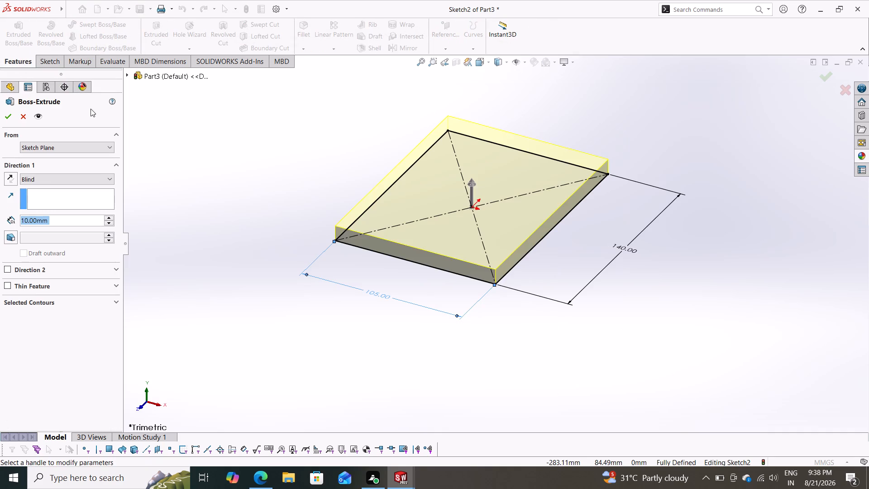
left_click(52, 184)
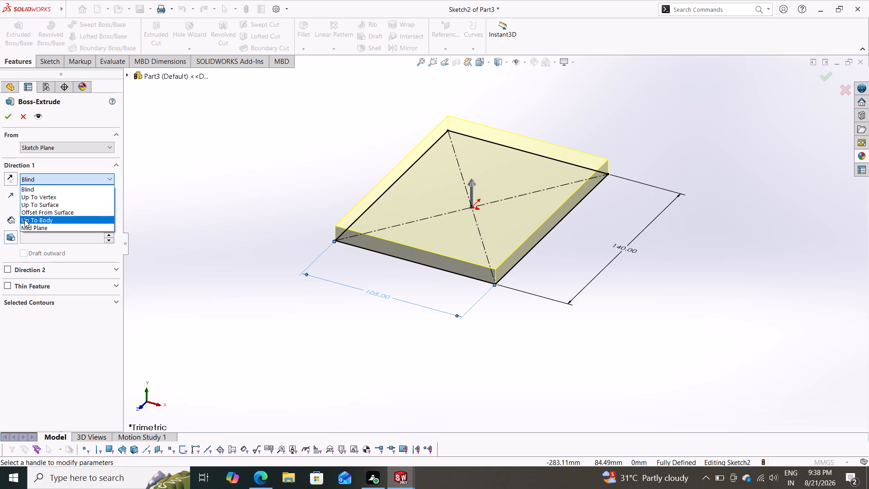
left_click(25, 231)
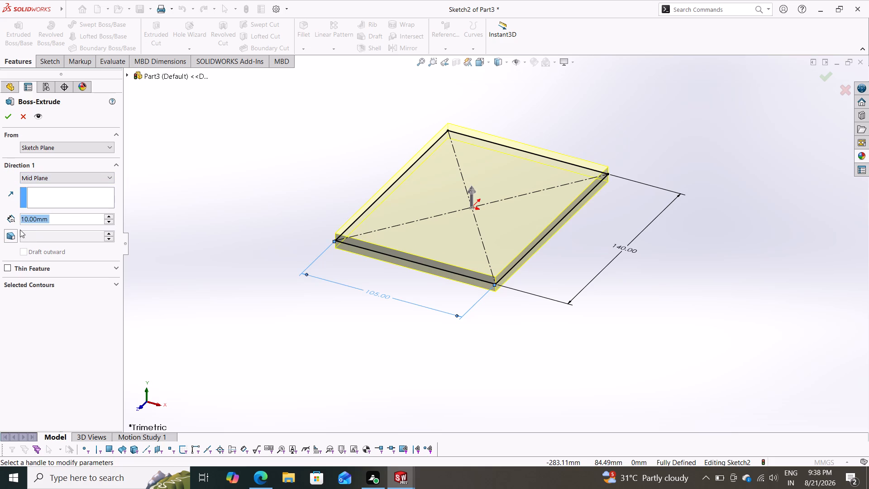
type("25")
key("Return")
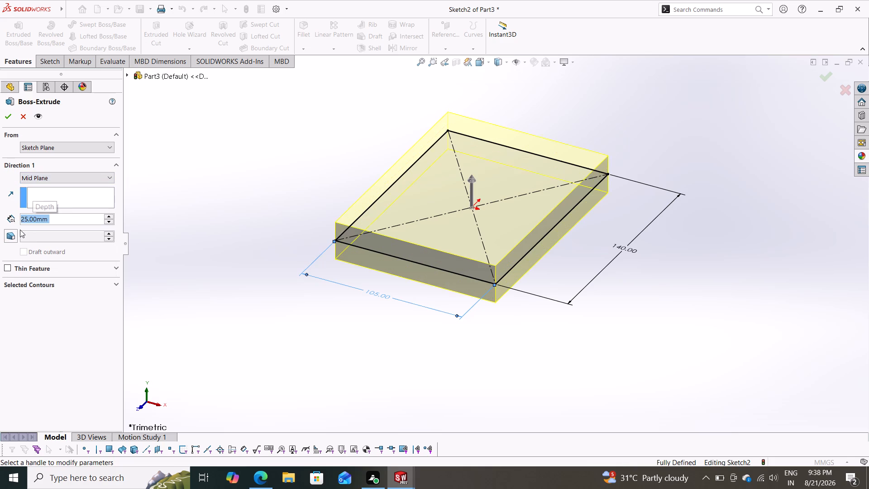
left_click(14, 113)
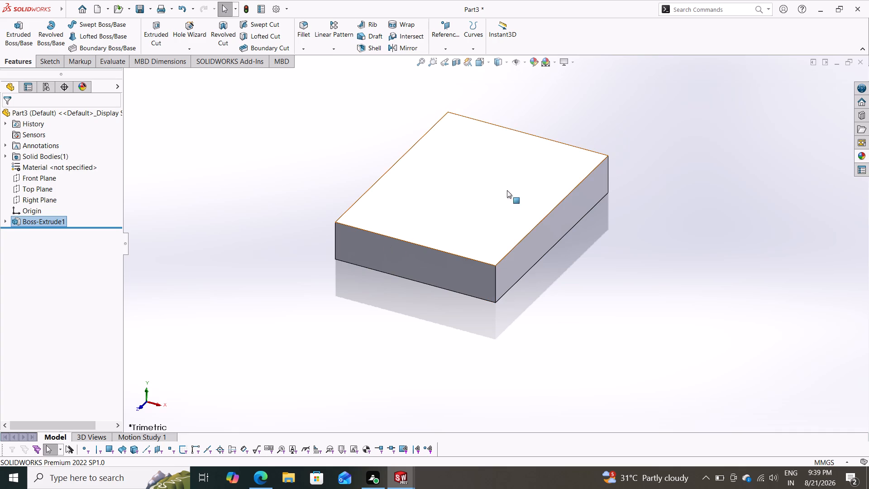
On the block's top face, sketch a closed line rectangle about 32 mm wide by 51 mm long at the back-left corner.
left_click(423, 199)
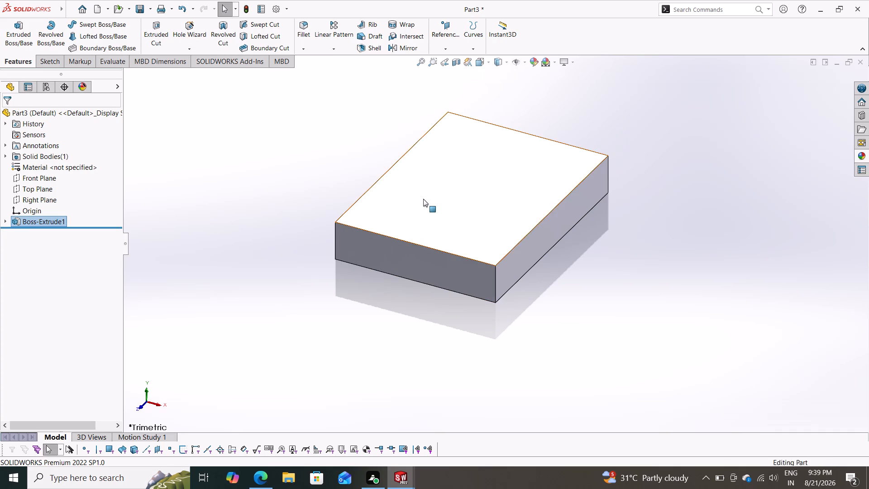
left_click(461, 172)
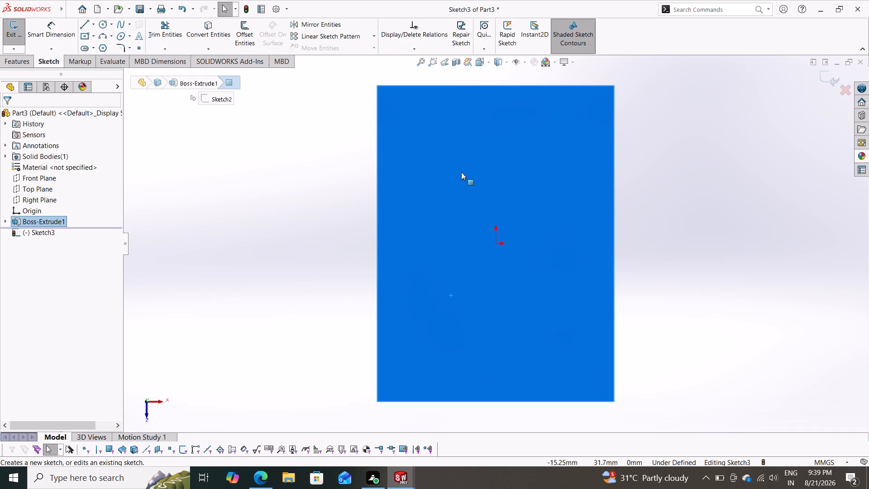
left_click(83, 23)
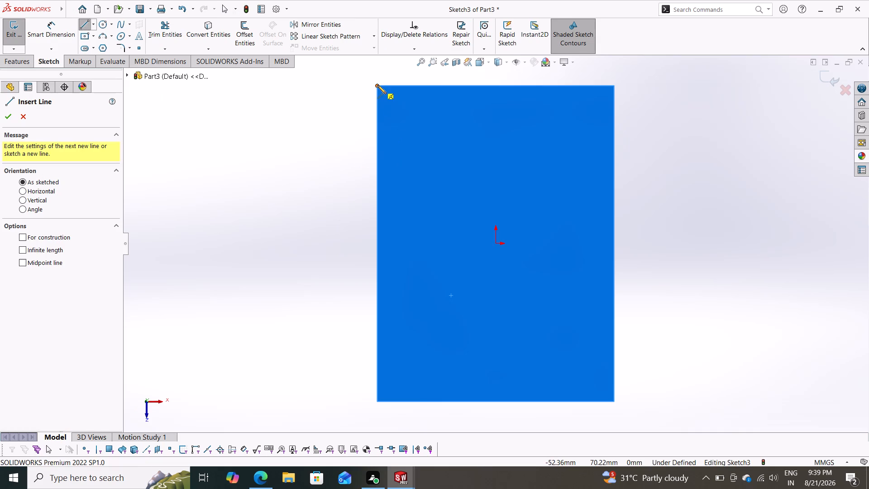
left_click(377, 85)
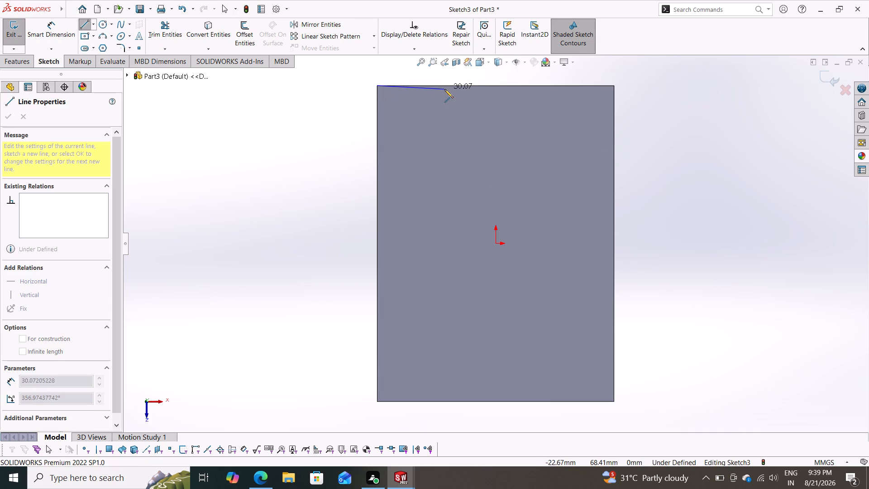
left_click(450, 86)
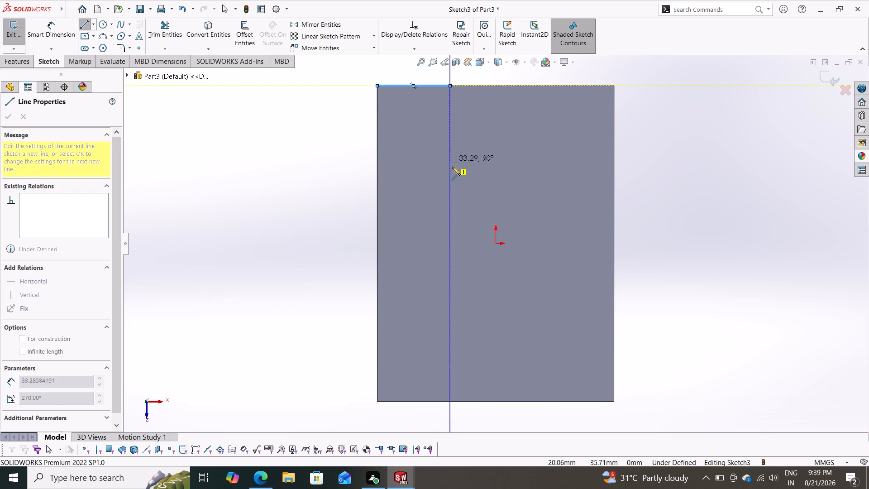
left_click(452, 200)
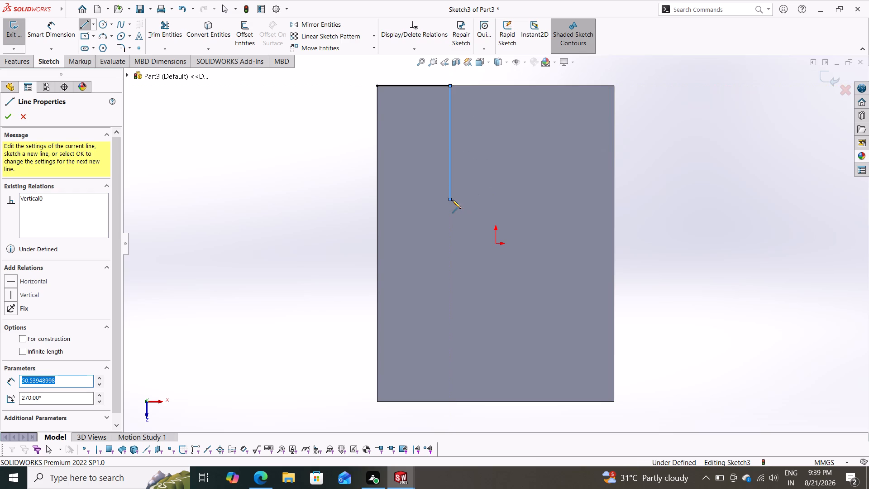
left_click(376, 199)
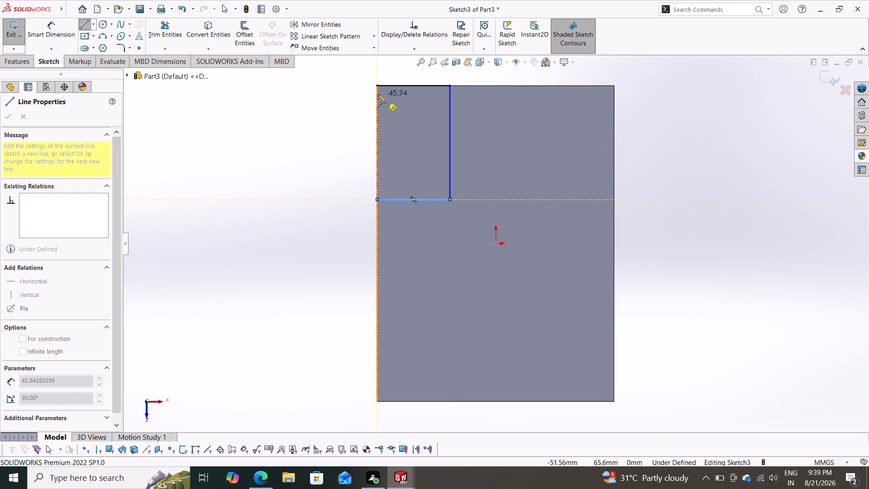
left_click(376, 87)
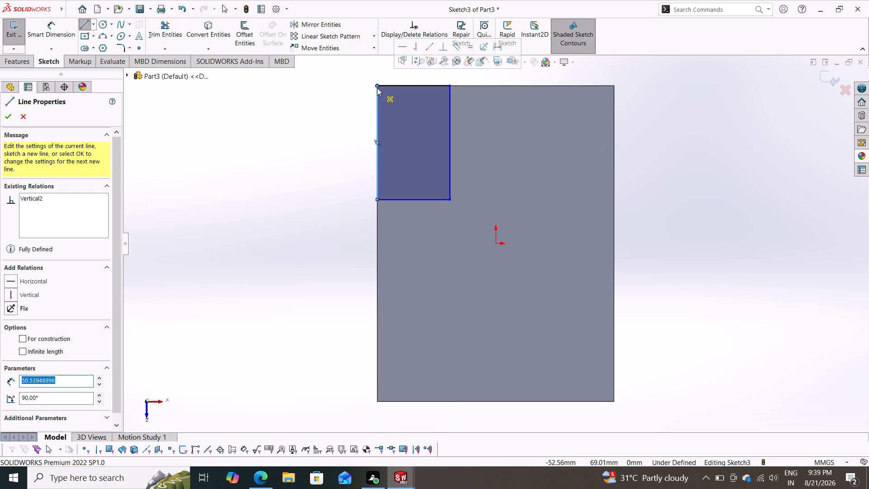
key("Escape")
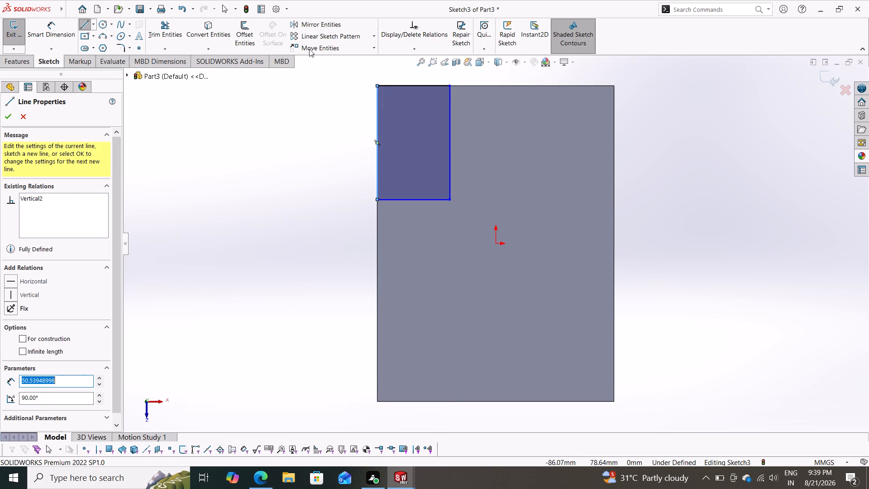
Dimension the corner rectangle's width along the block's back edge to 35 mm.
left_click(53, 22)
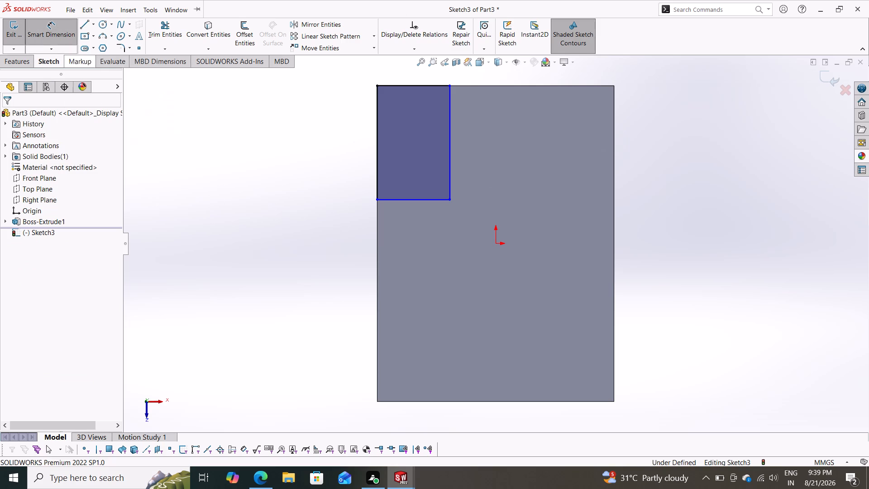
left_click(415, 86)
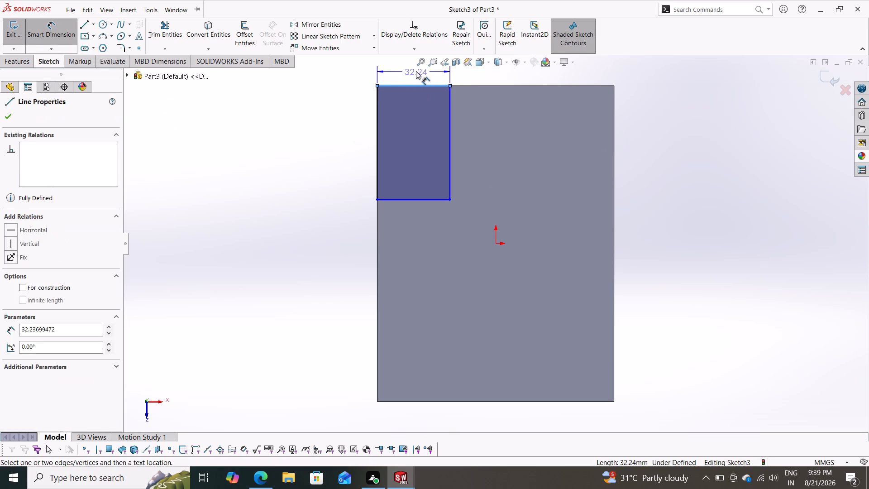
left_click(416, 71)
type("35")
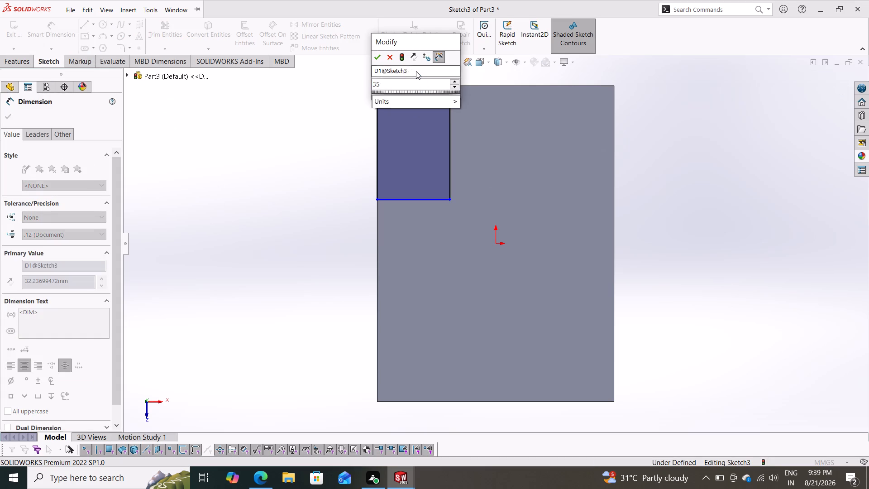
key("Return")
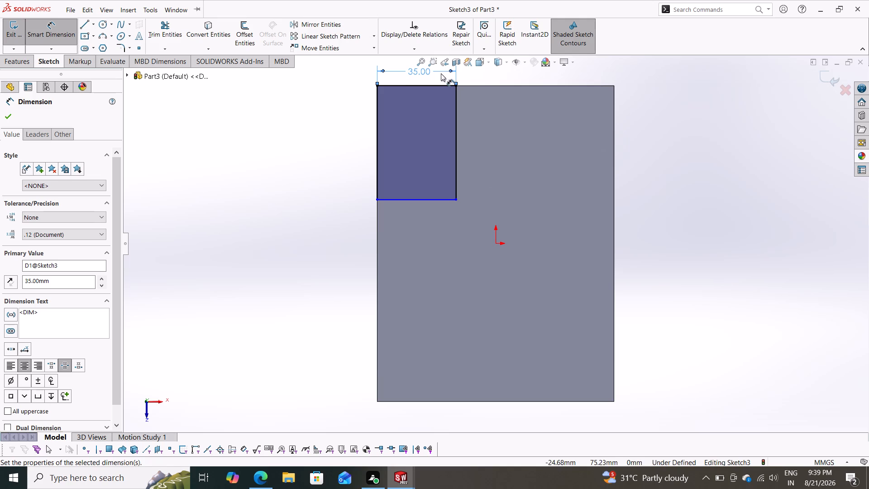
Dimension the corner rectangle's length along the block's left edge to 56 mm.
left_click(376, 153)
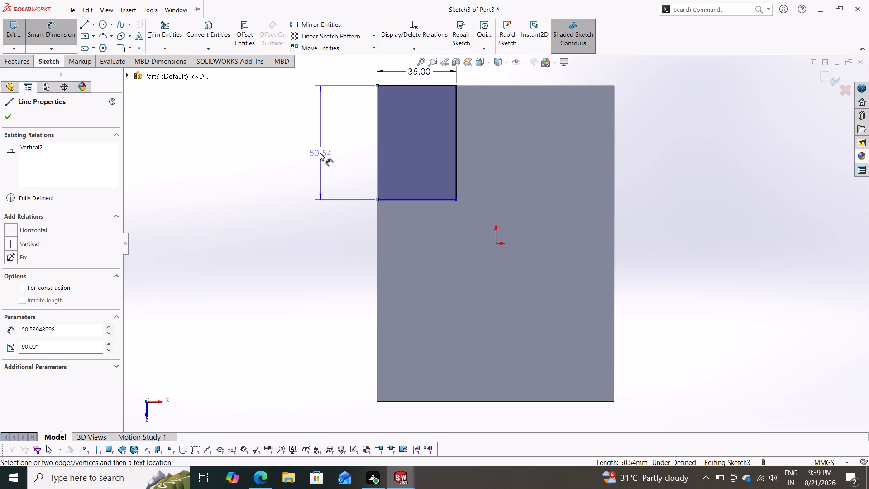
left_click(320, 153)
type("56")
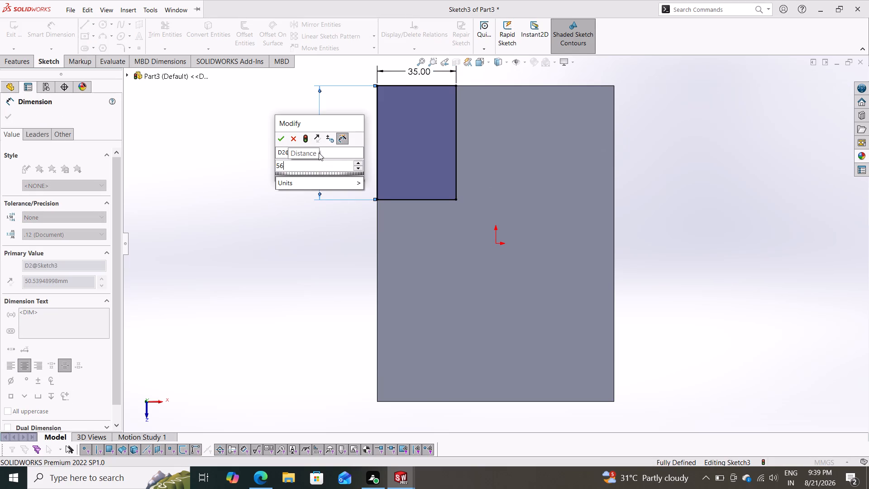
key("Return")
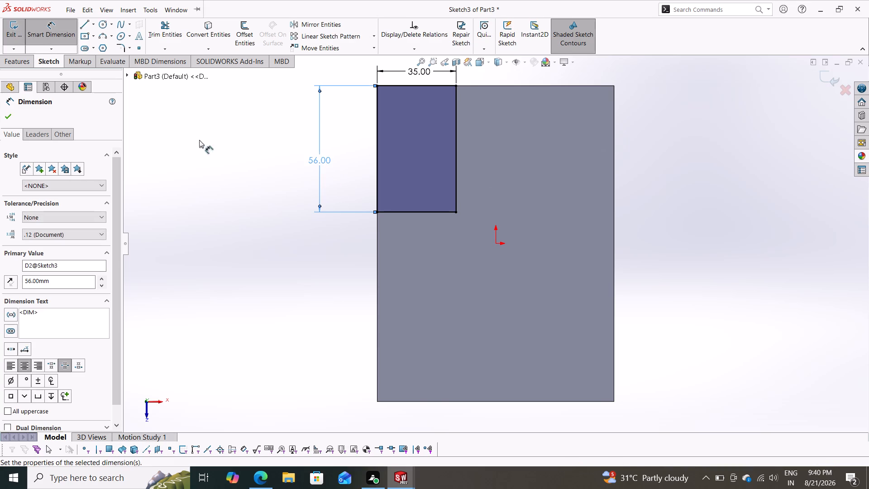
left_click(10, 119)
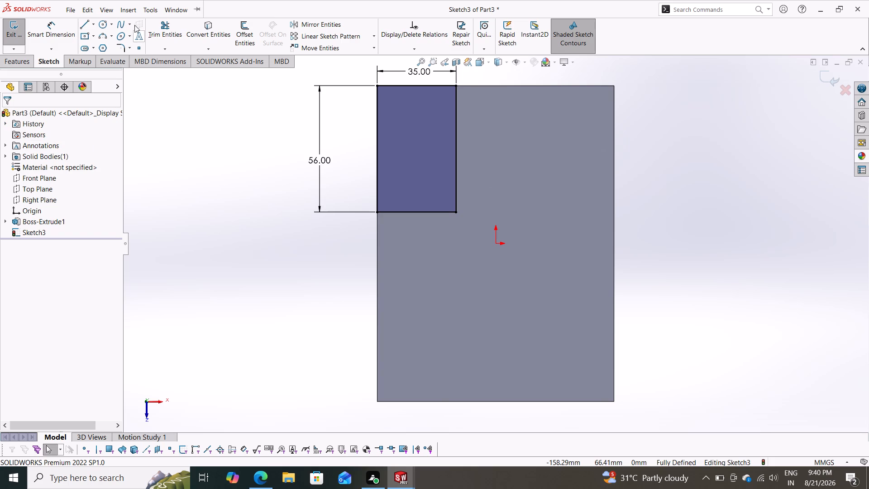
Apply a 14 mm sketch fillet to the corner rectangle's inner corner.
left_click(124, 52)
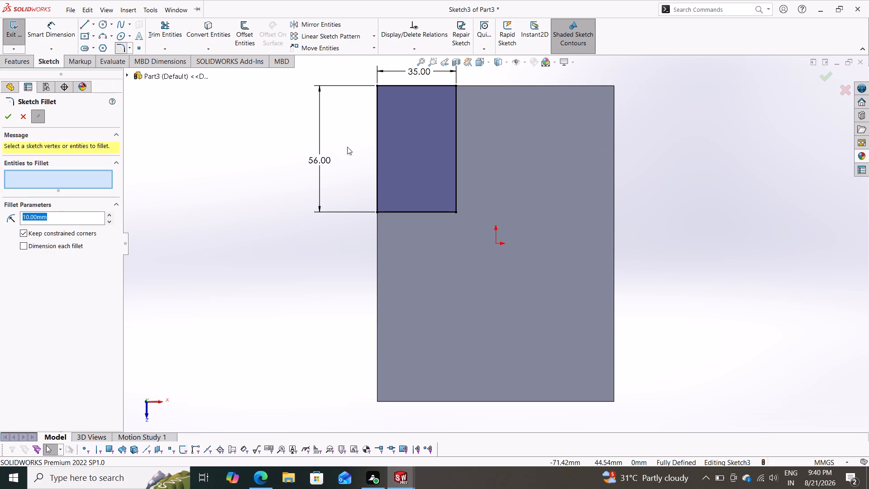
left_click_drag(498, 182, 423, 234)
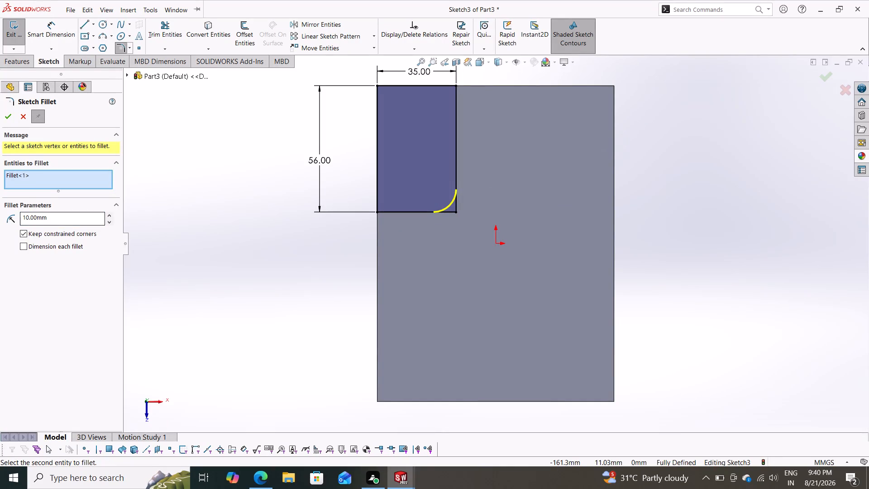
left_click_drag(57, 219, 0, 215)
type("14")
key("Return")
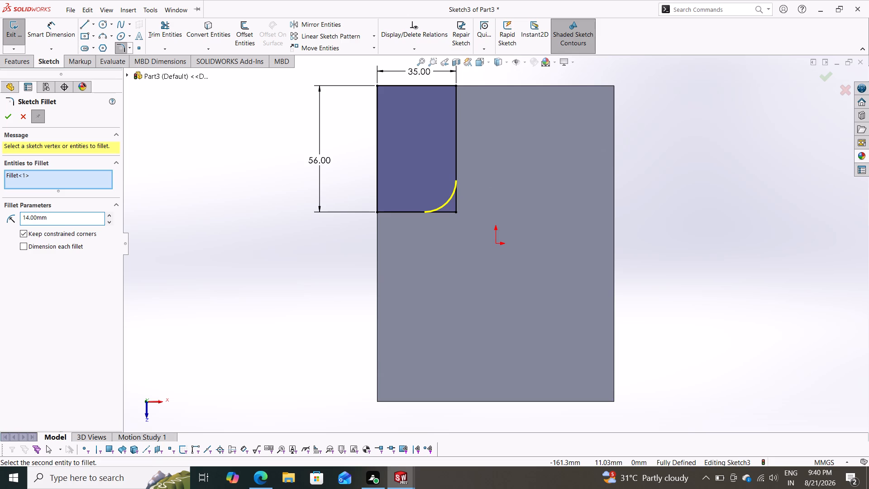
left_click(9, 119)
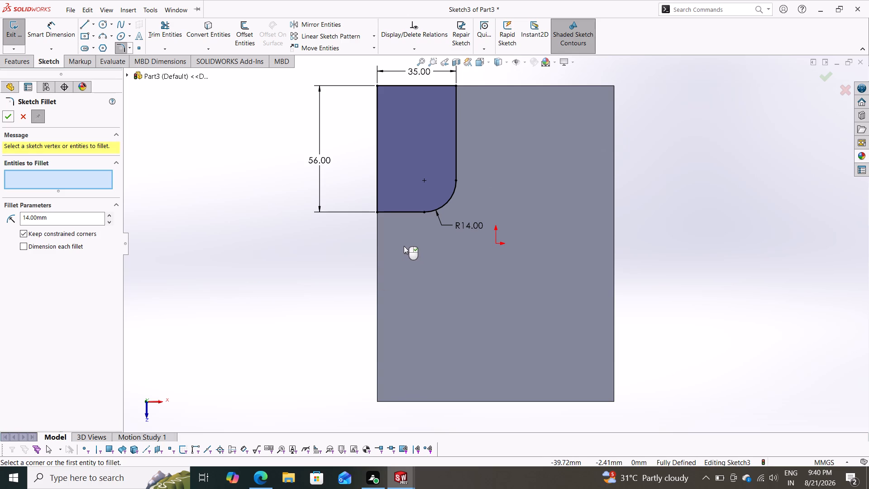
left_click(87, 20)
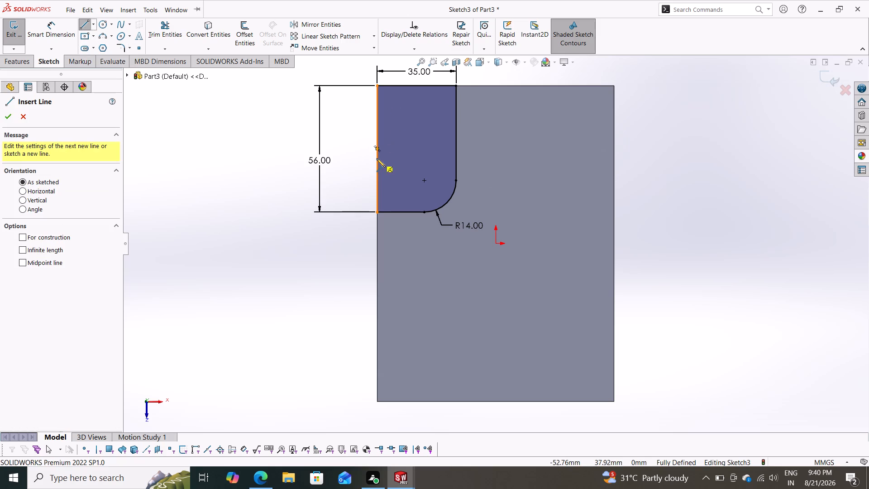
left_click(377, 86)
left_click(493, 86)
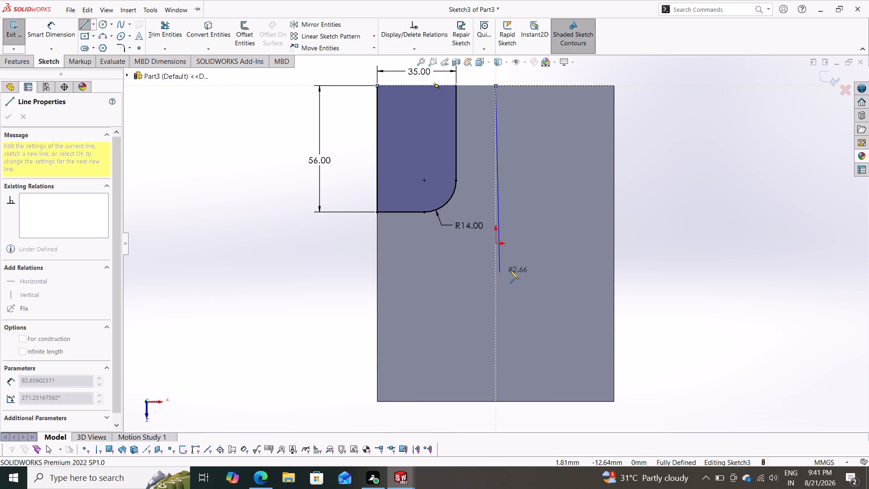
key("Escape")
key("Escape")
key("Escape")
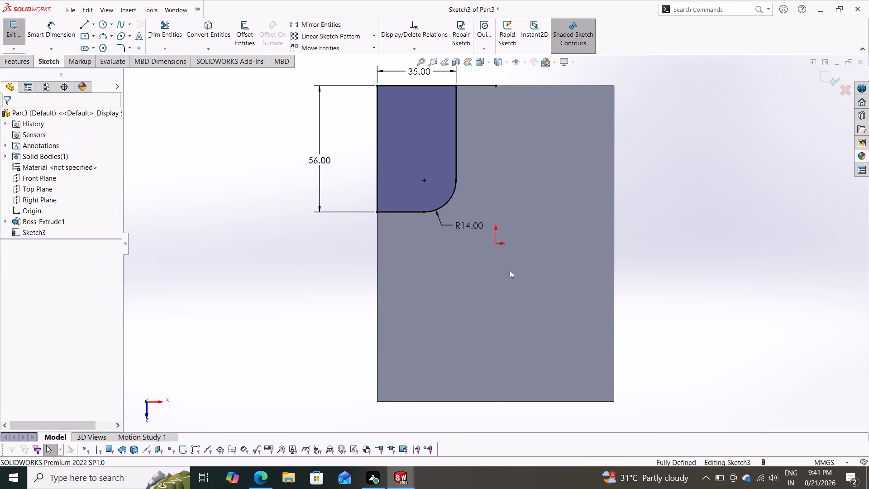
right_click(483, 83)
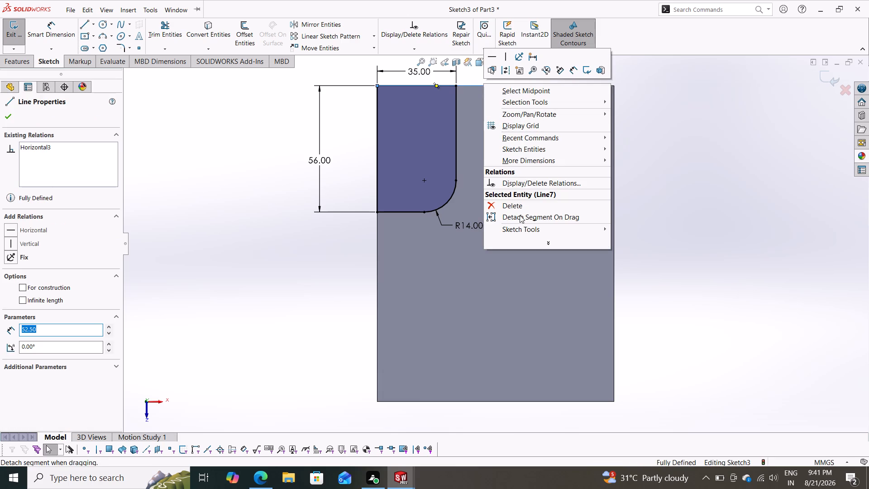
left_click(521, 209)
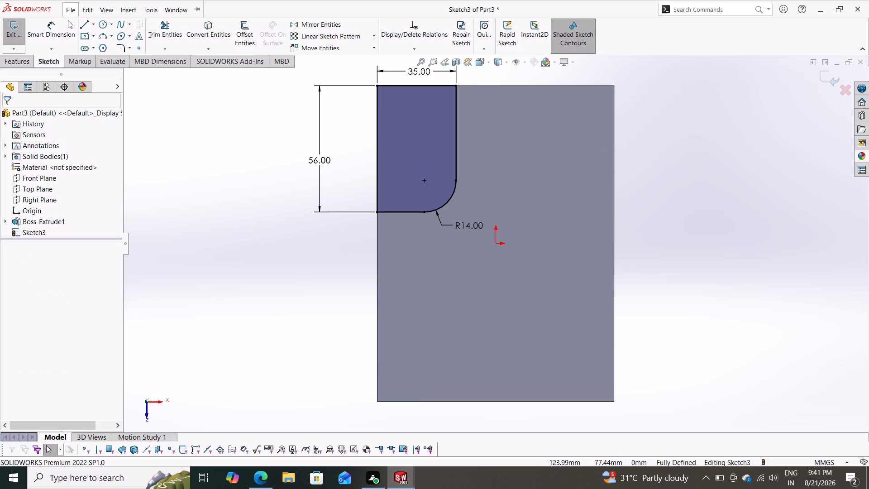
Sketch a vertical line about 91 mm long from the midpoint of the block's back edge down past the origin.
left_click(85, 29)
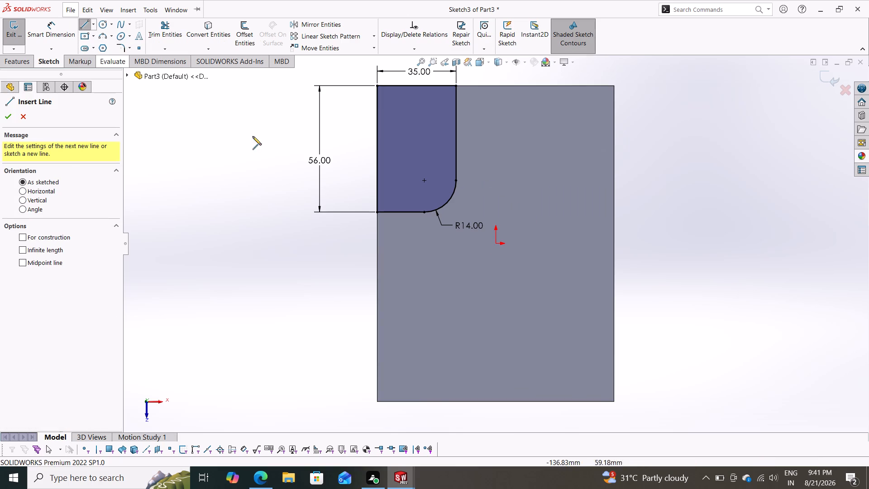
left_click(498, 87)
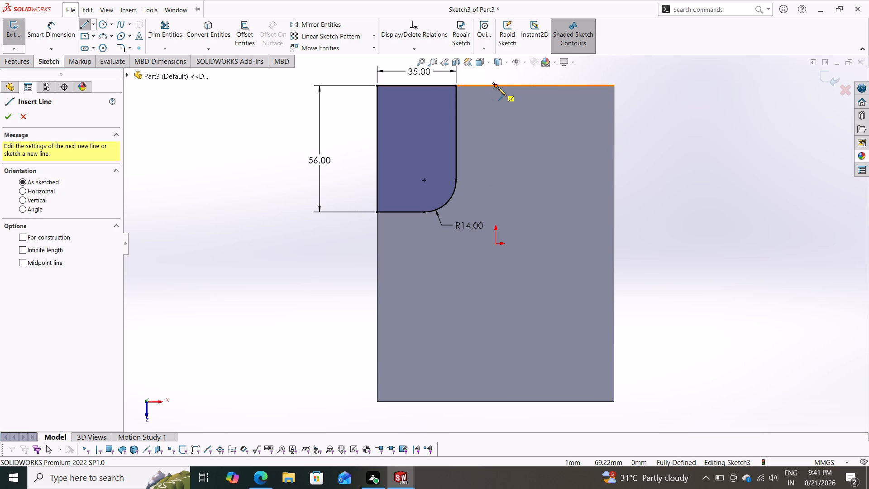
left_click(496, 290)
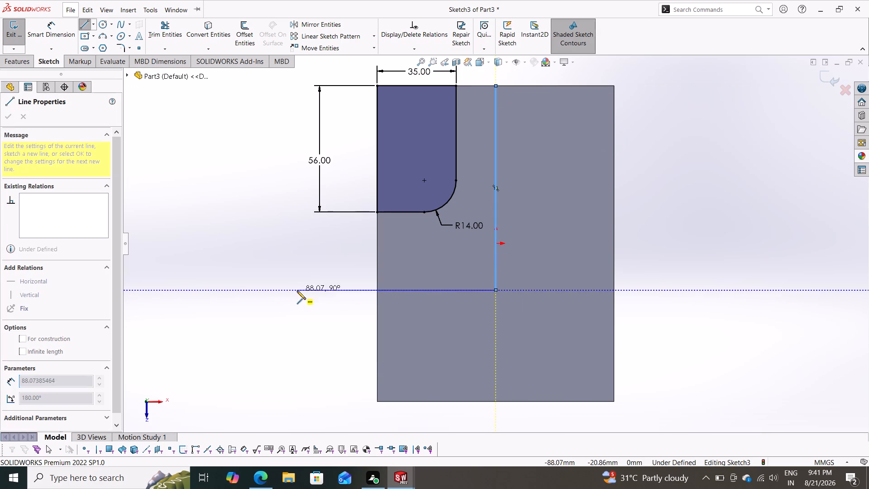
double_click(259, 291)
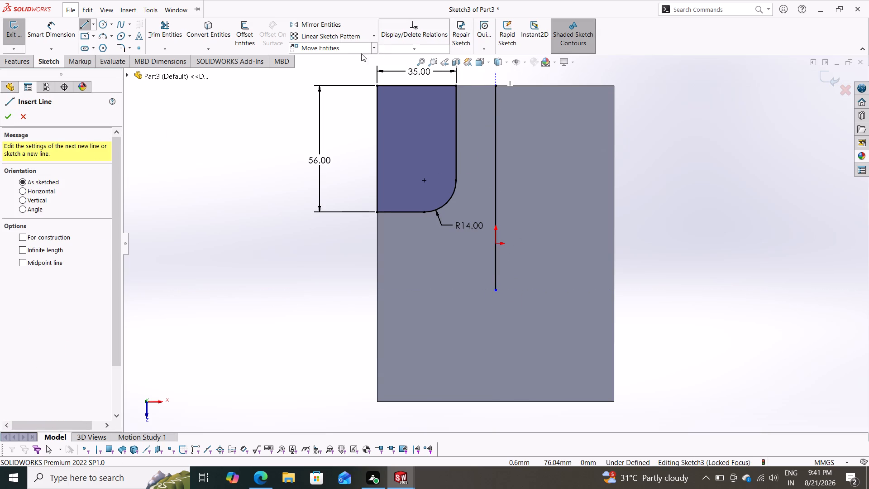
Mirror the filleted corner profile, including its arc, about the vertical centre line to the block's opposite back corner.
left_click(337, 25)
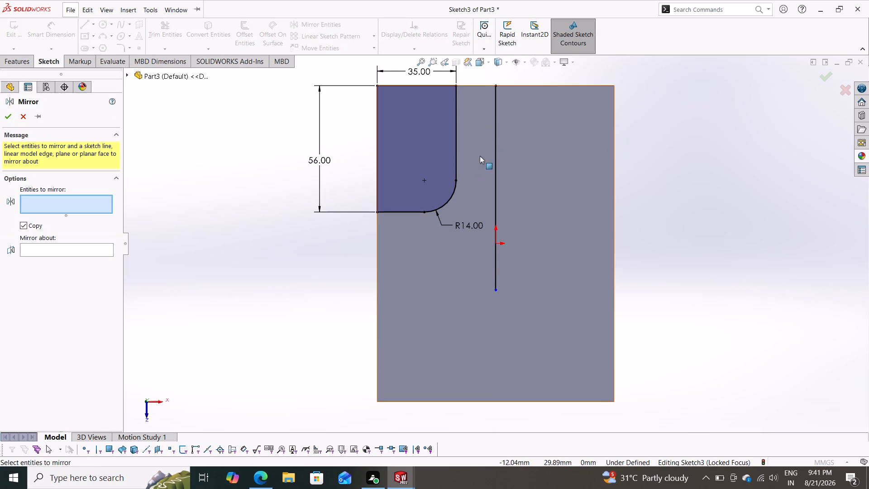
left_click_drag(473, 72, 334, 271)
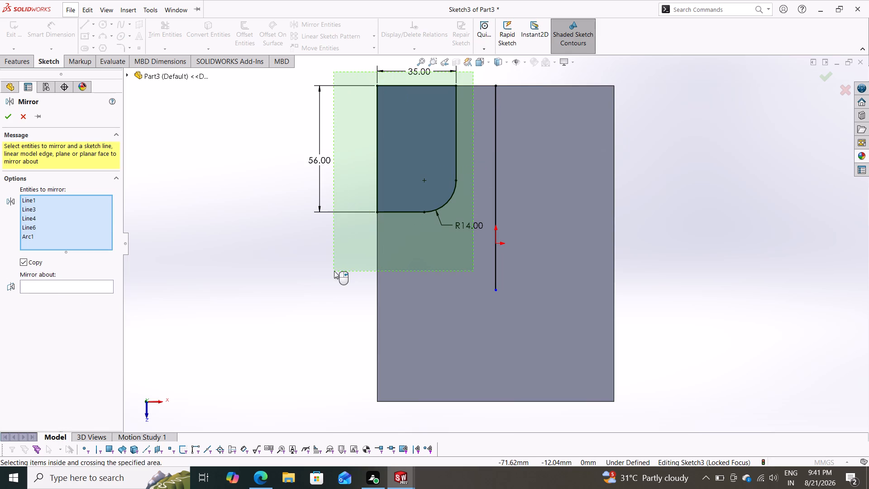
left_click(53, 285)
left_click(495, 177)
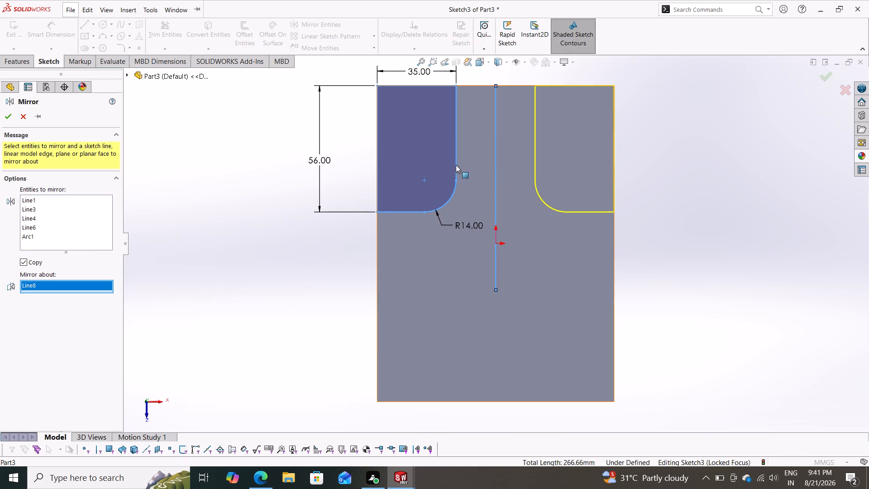
left_click(6, 119)
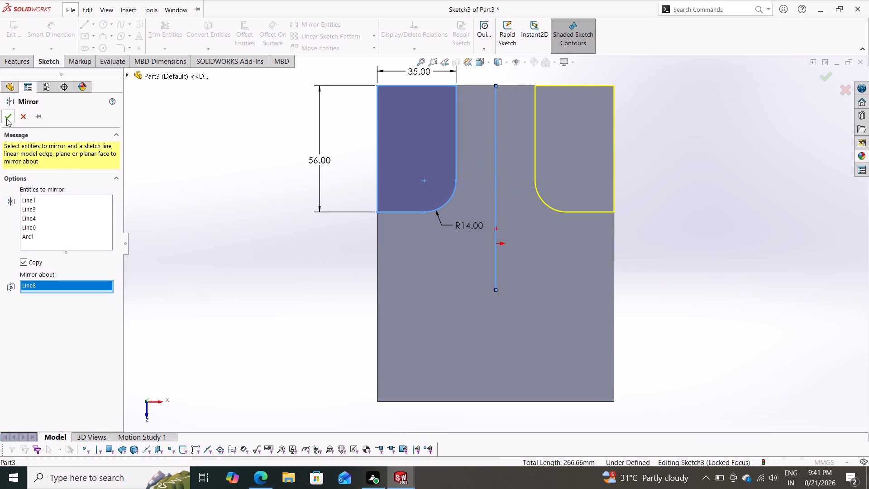
Convert the vertical centre line to construction geometry.
left_click(494, 153)
left_click(31, 288)
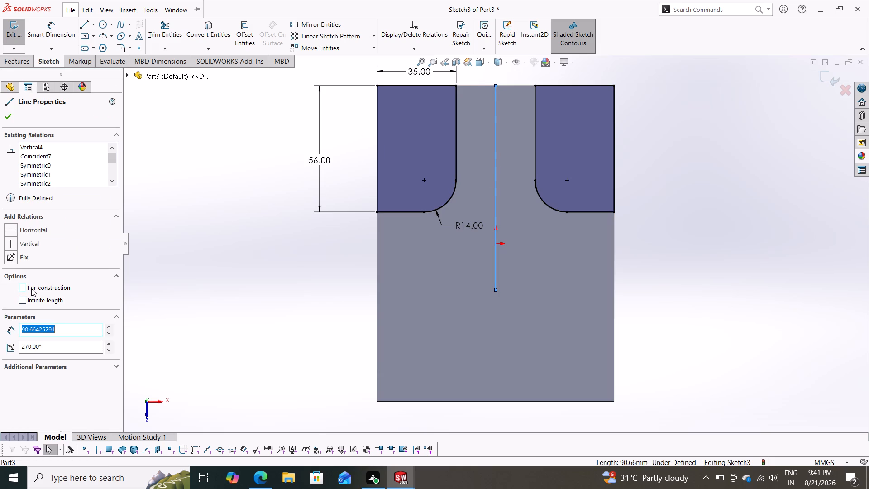
left_click(12, 120)
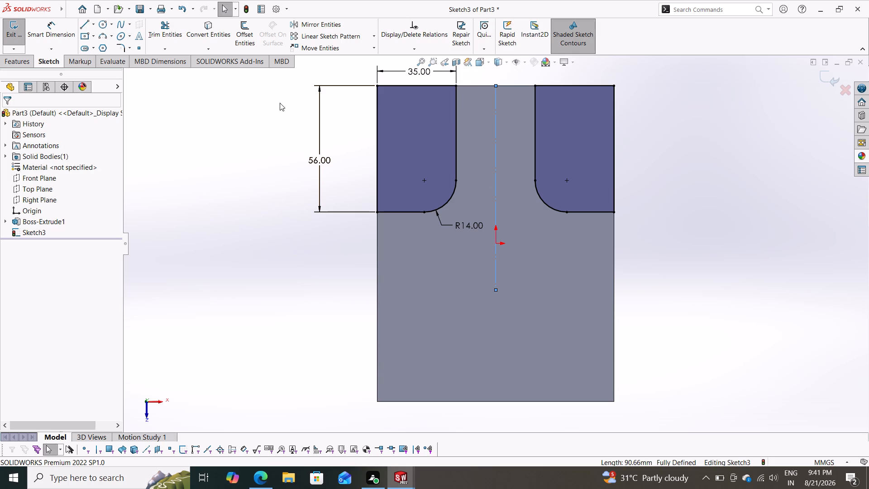
Sketch two concentric circles centred on the origin, with radii of about 29 mm and 5 mm.
left_click(103, 21)
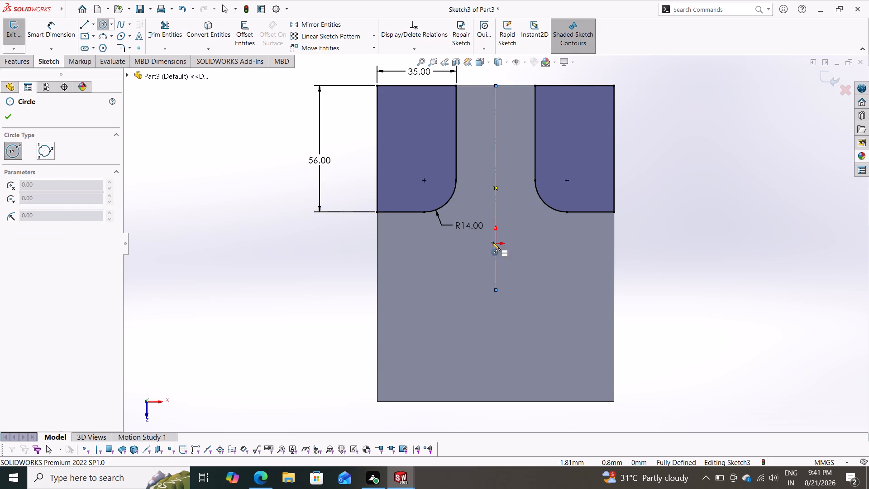
left_click(497, 244)
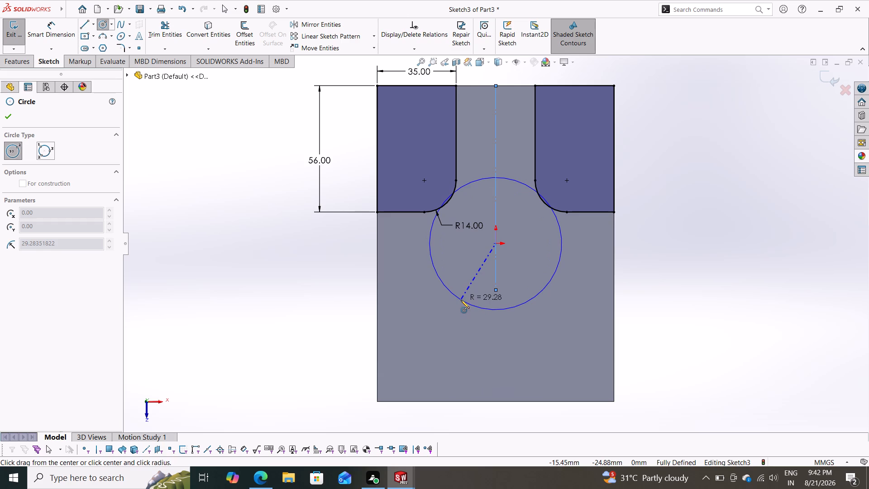
left_click(461, 300)
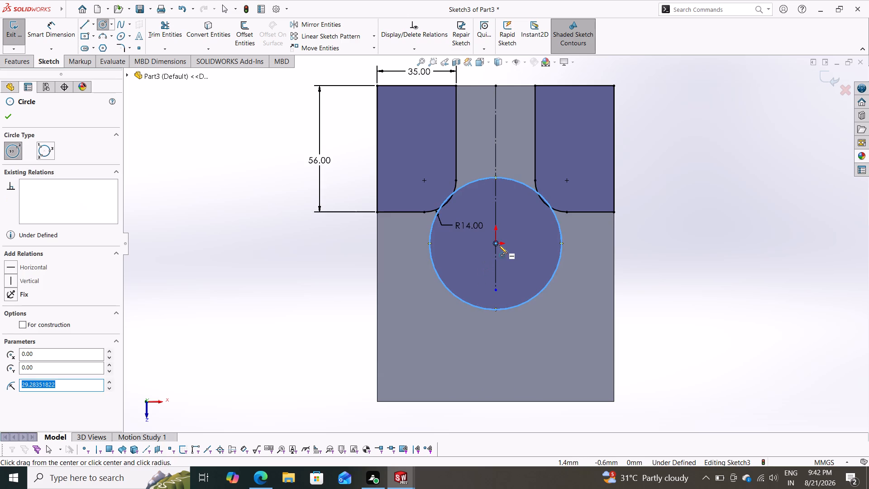
left_click_drag(497, 243, 485, 249)
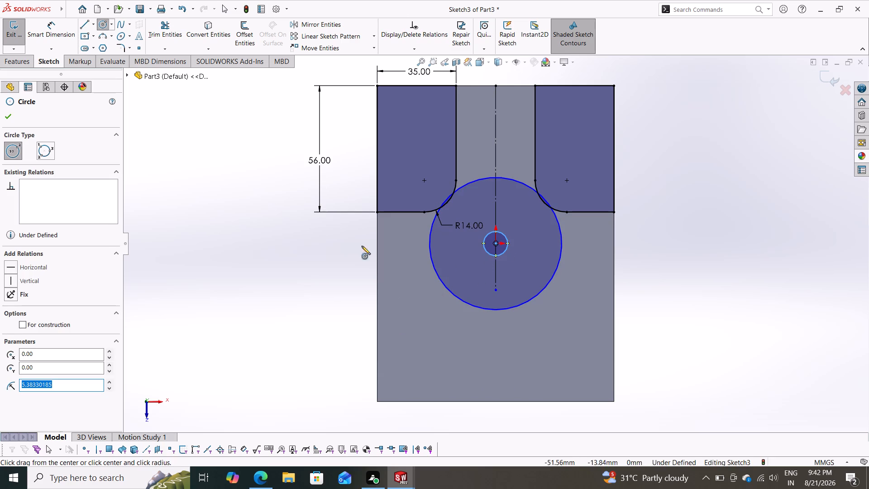
Dimension the outer circle's diameter to 70 mm and the inner circle's diameter to 40 mm.
left_click(45, 36)
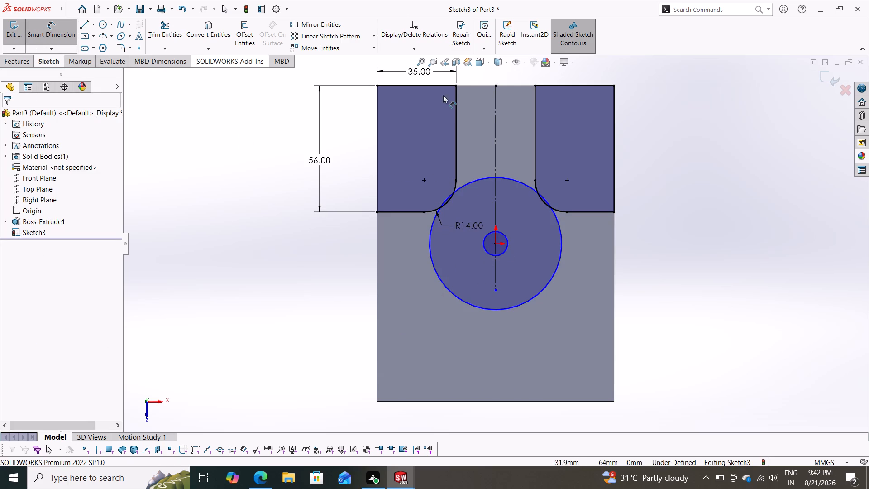
left_click(555, 268)
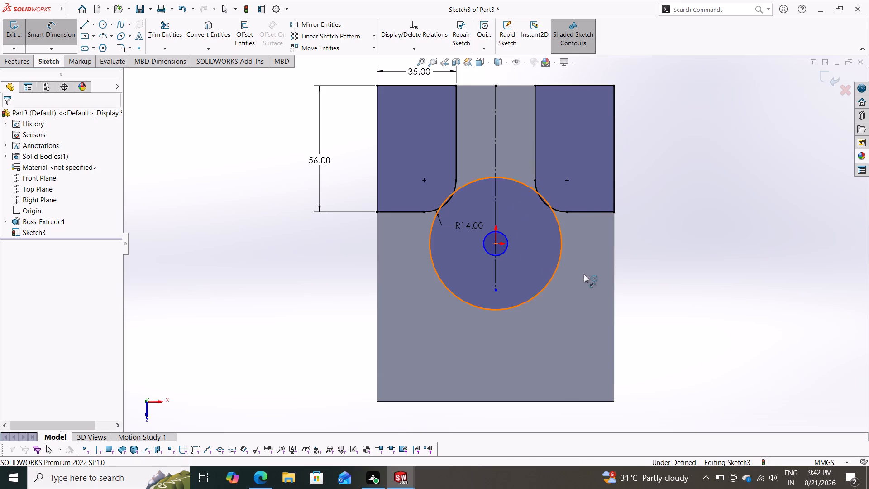
left_click(605, 264)
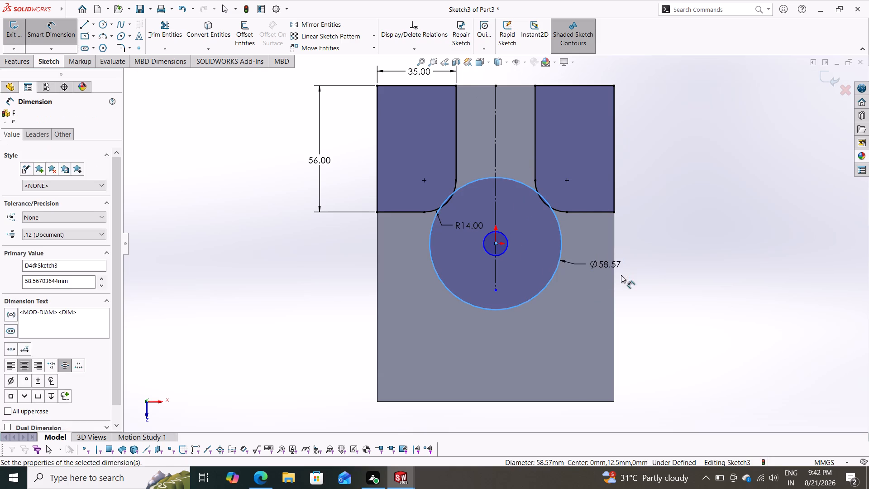
type("35+35")
key("Return")
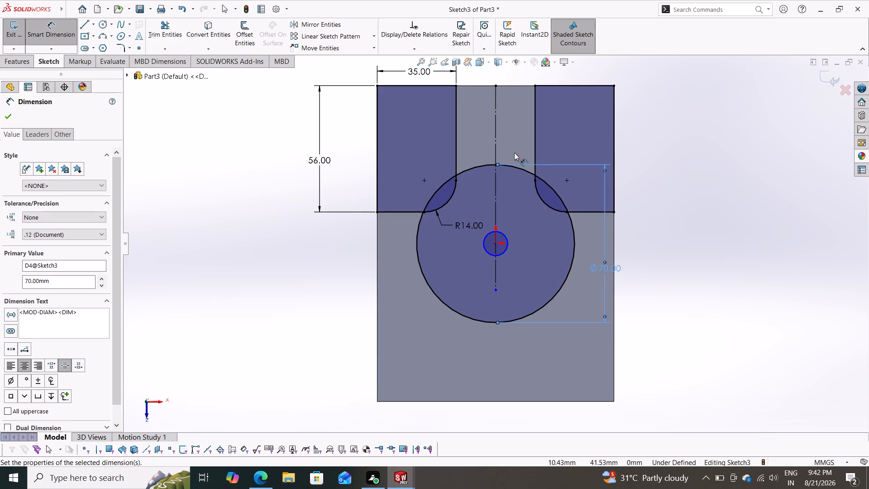
left_click(508, 242)
left_click(668, 253)
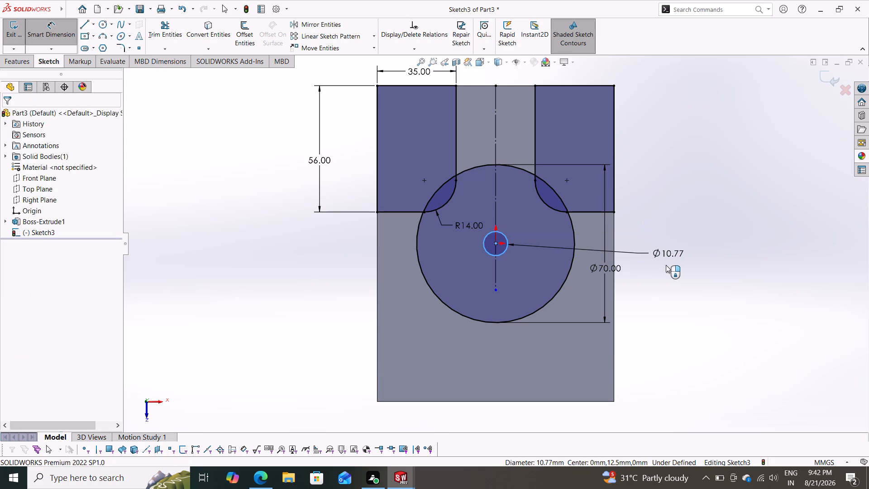
type("40")
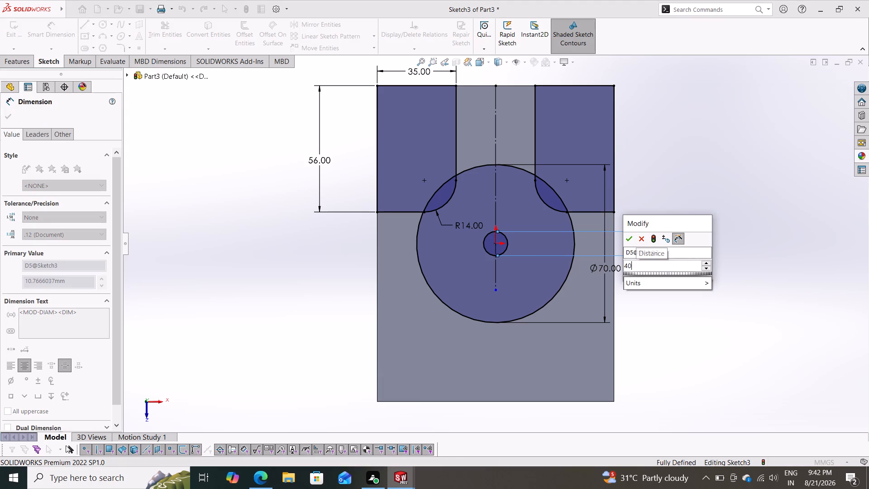
key("Return")
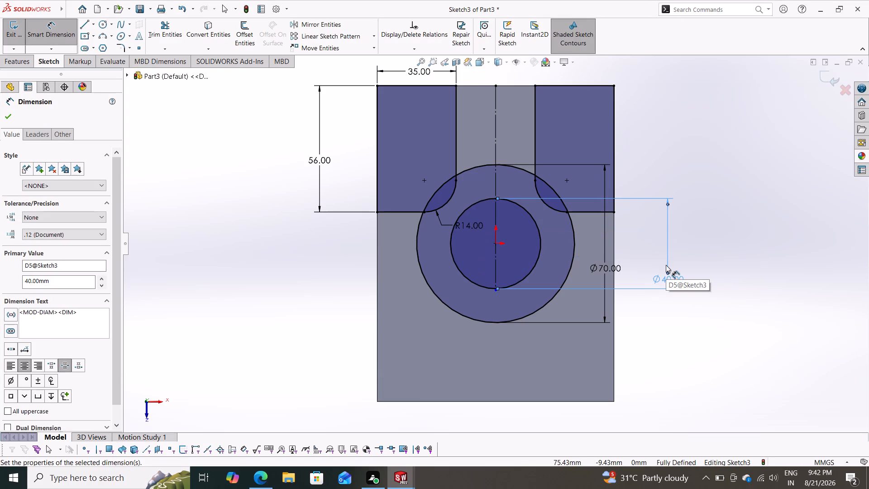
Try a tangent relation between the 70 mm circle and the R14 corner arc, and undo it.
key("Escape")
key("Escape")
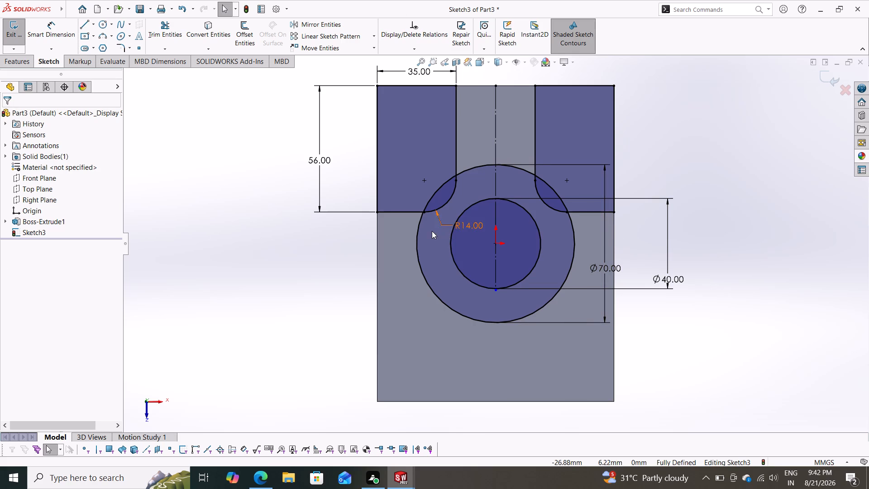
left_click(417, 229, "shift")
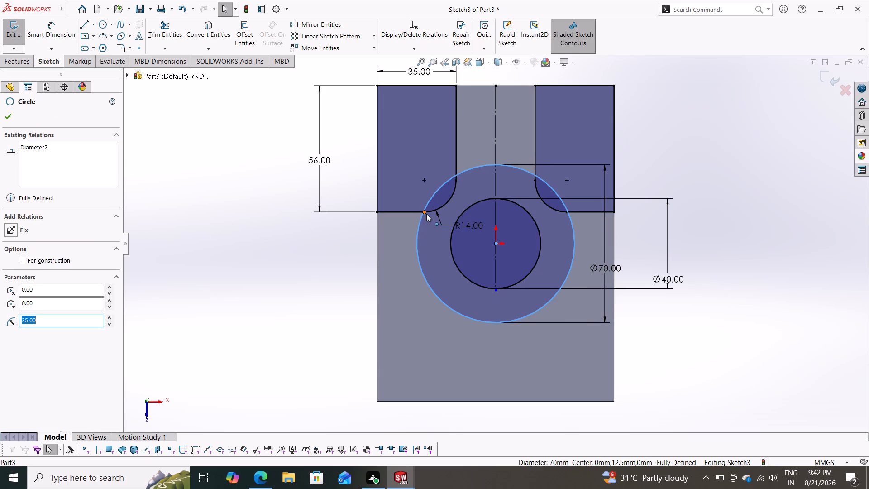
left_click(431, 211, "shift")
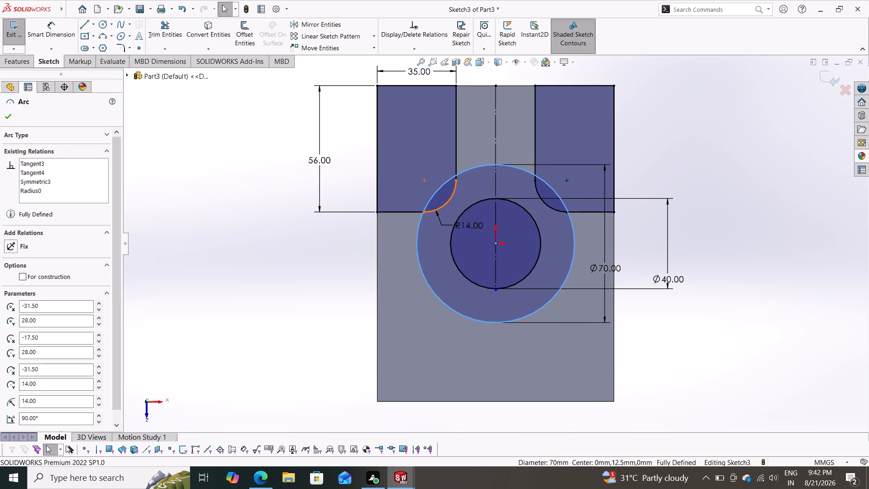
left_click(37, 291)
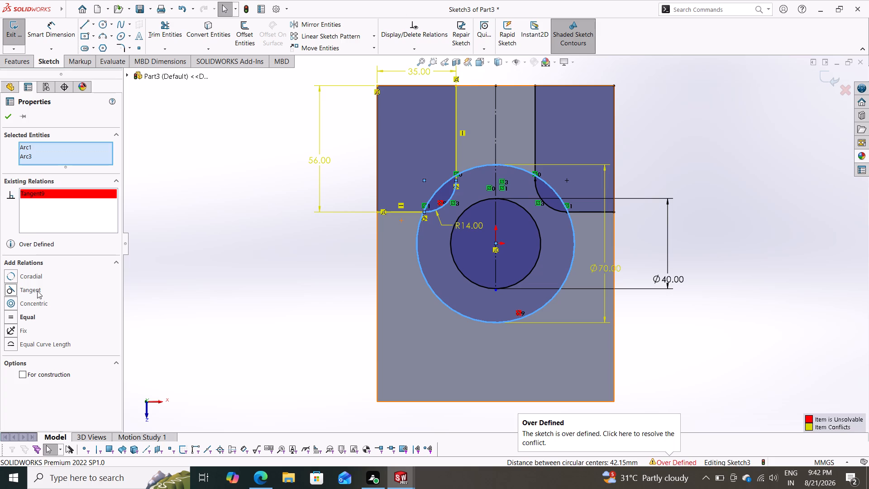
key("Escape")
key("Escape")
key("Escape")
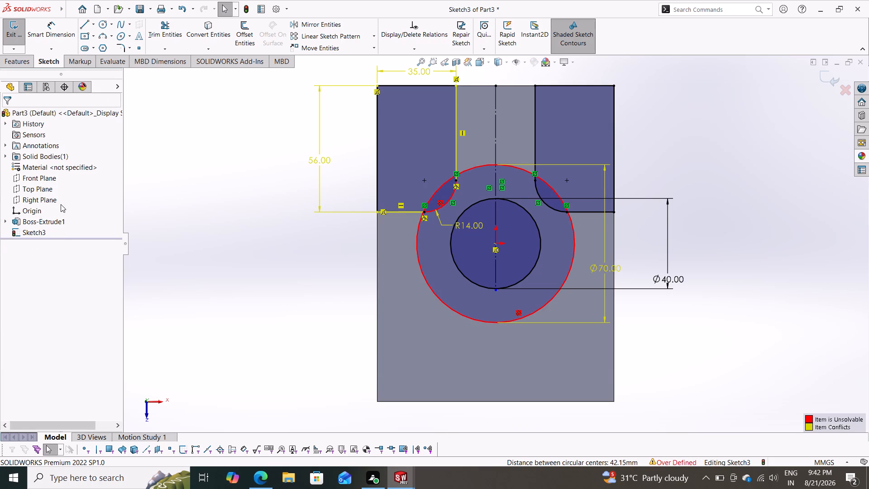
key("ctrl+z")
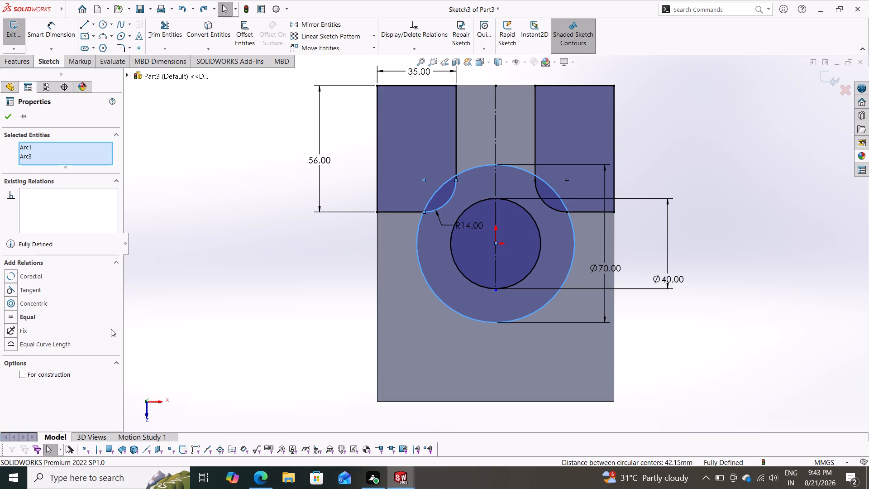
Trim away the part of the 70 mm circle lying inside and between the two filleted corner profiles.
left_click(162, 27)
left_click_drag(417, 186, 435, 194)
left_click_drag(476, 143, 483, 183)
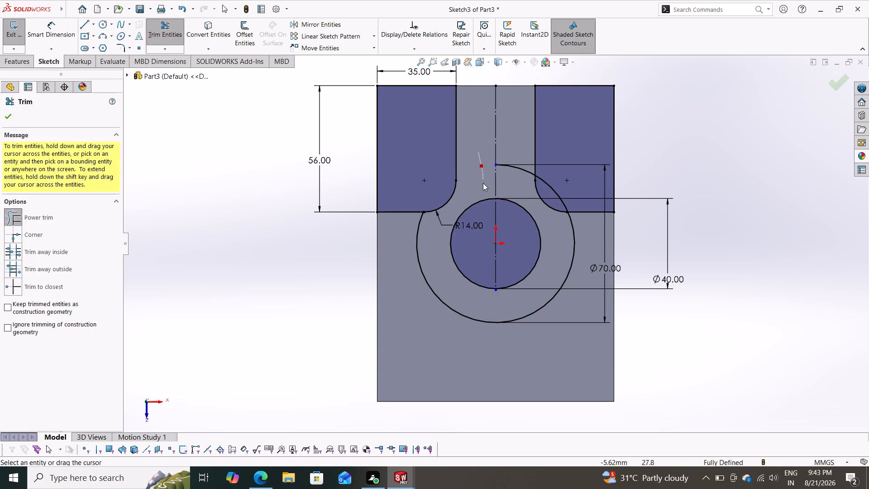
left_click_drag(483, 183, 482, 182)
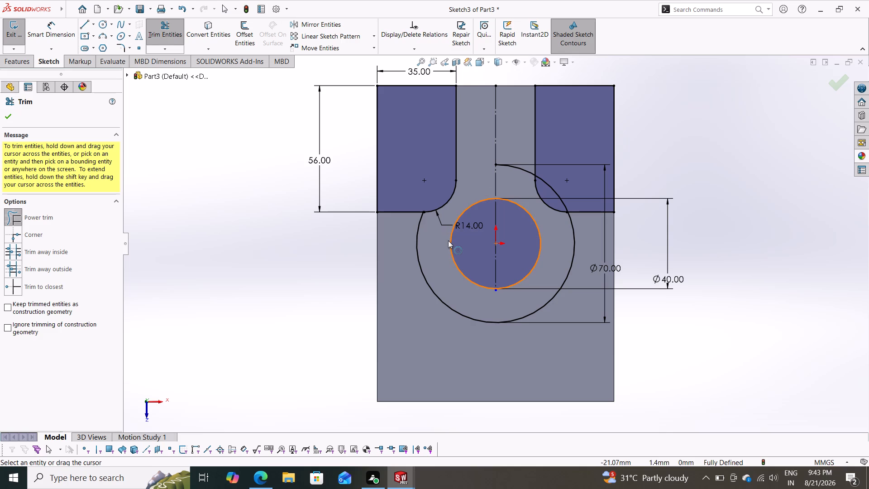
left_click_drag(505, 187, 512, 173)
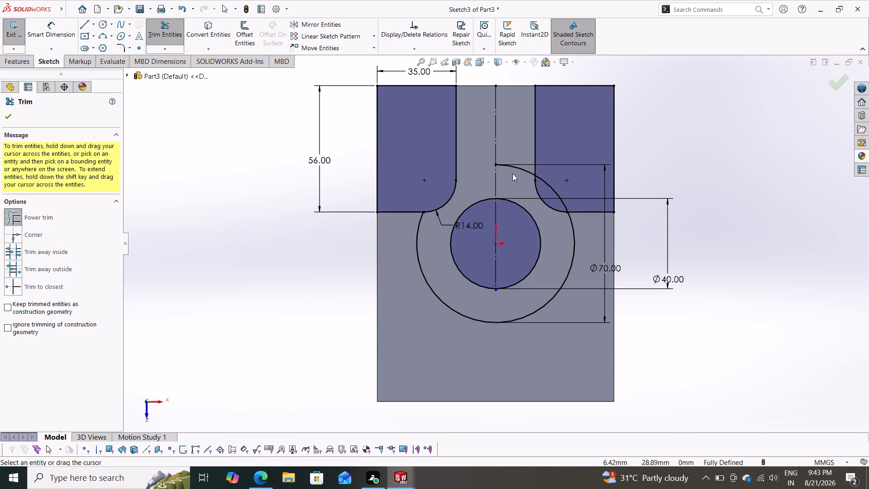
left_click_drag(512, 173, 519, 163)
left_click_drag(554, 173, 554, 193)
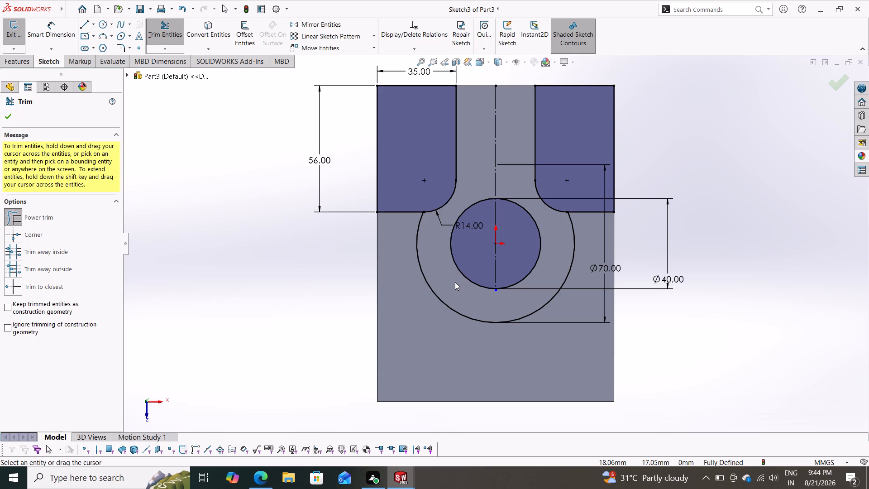
Remove the remaining arc of the 70 mm circle together with its diameter dimension.
left_click(570, 266)
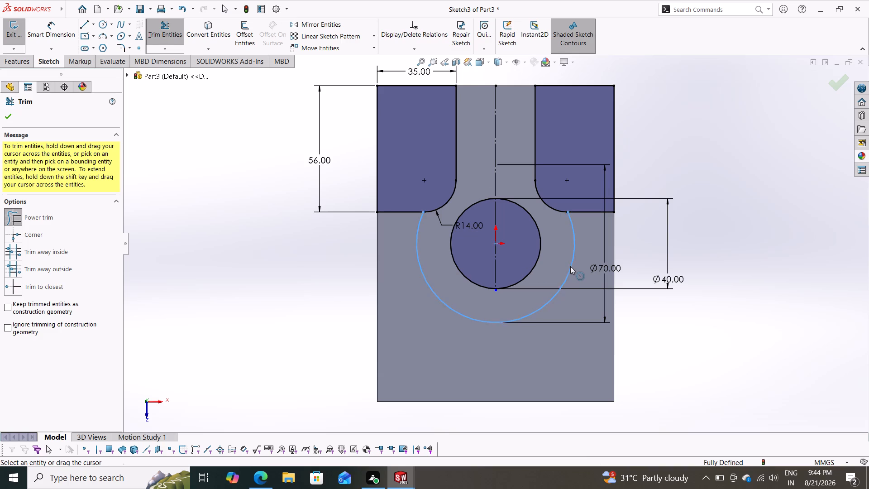
key("Delete")
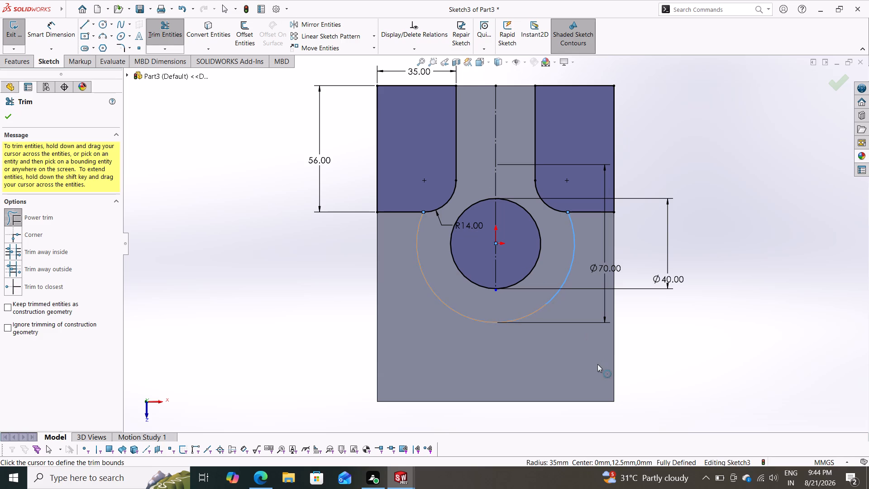
left_click(460, 312)
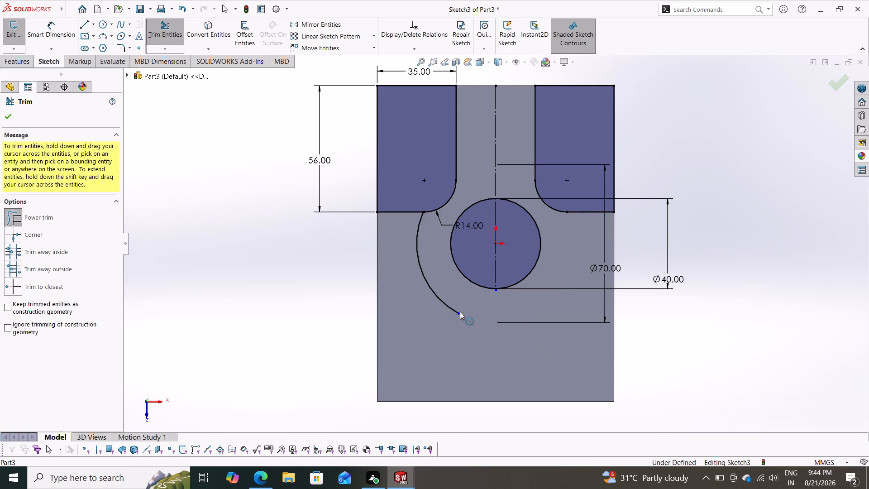
left_click(450, 306)
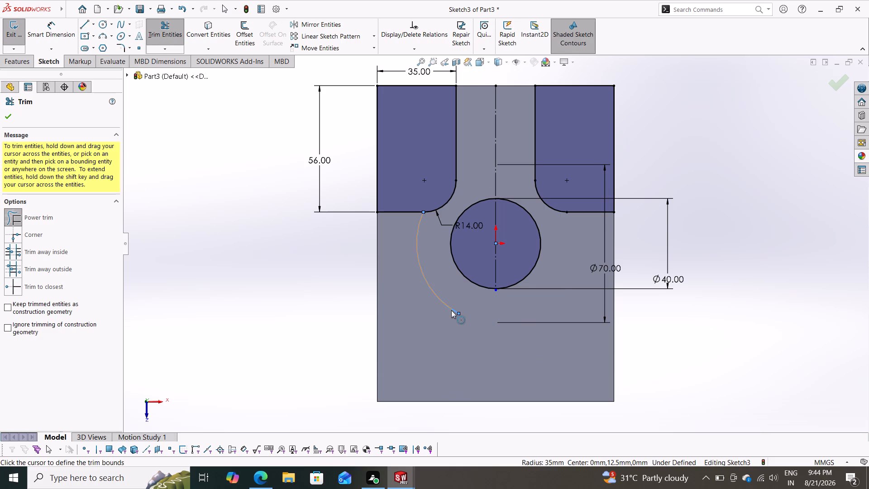
key("Delete")
key("Delete")
key("Escape")
key("Escape")
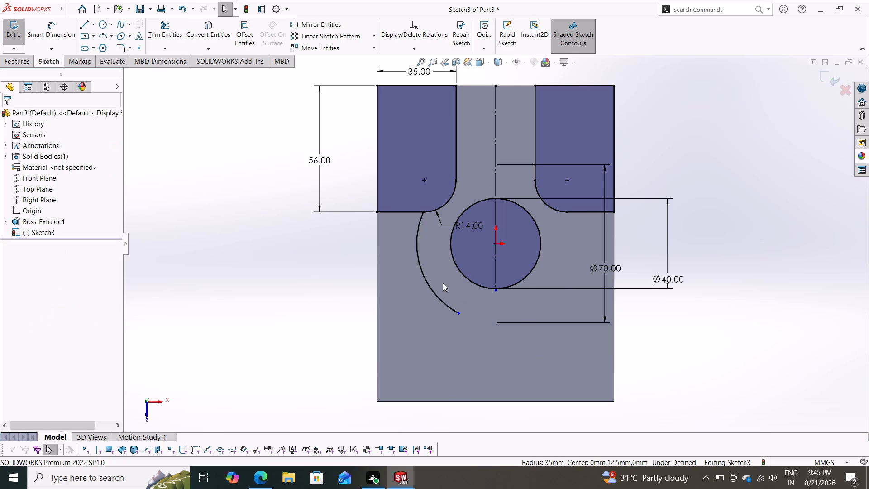
left_click(417, 264)
key("Delete")
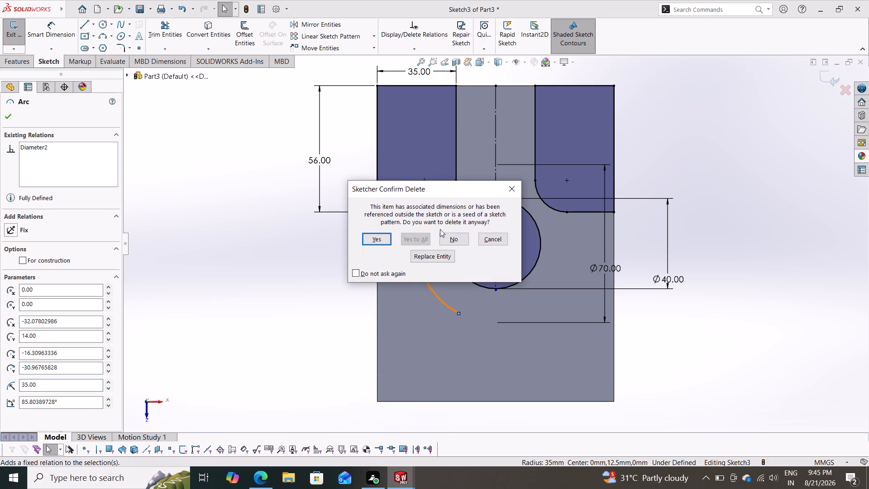
left_click(378, 236)
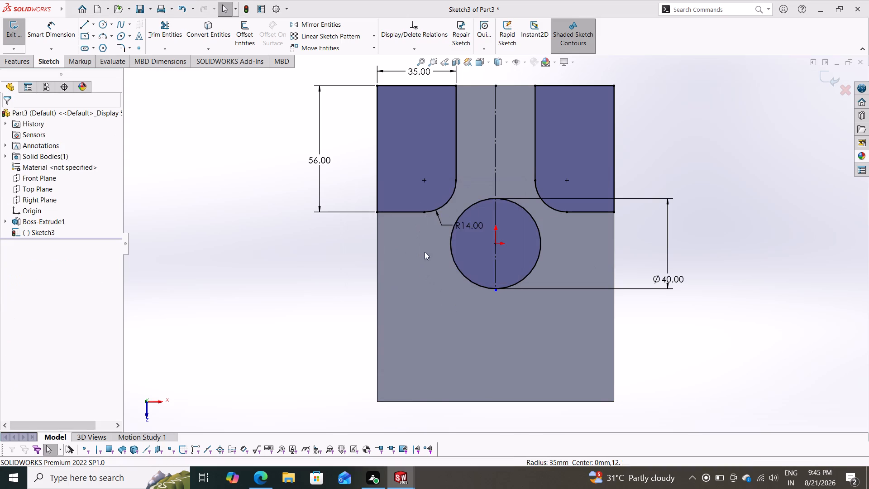
Delete the 40 mm circle centred on the origin together with its dimension.
left_click(531, 263)
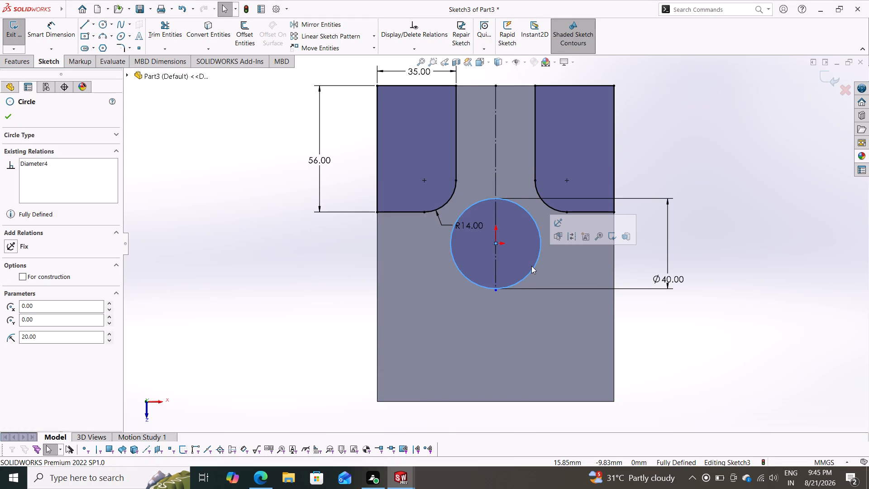
key("Delete")
left_click(382, 243)
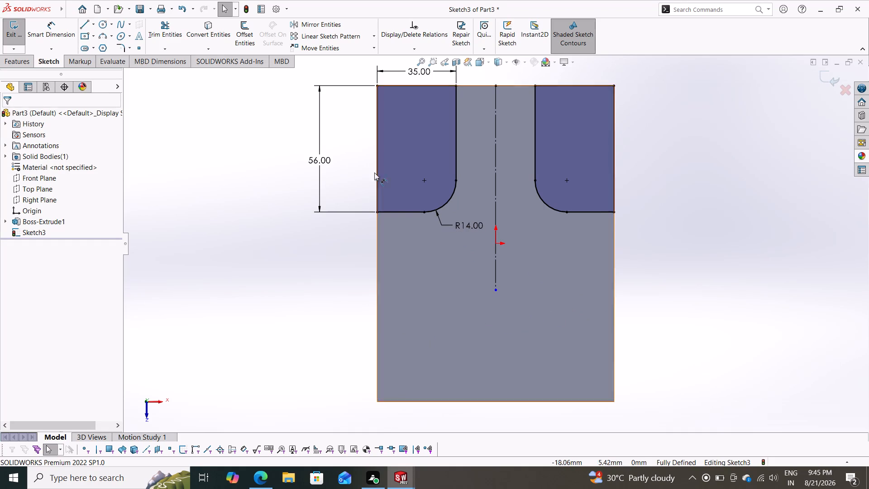
Sketch 84 mm lines along both side edges, a line along the front edge, and a 35 mm back-edge line joining the corner profiles.
left_click(86, 29)
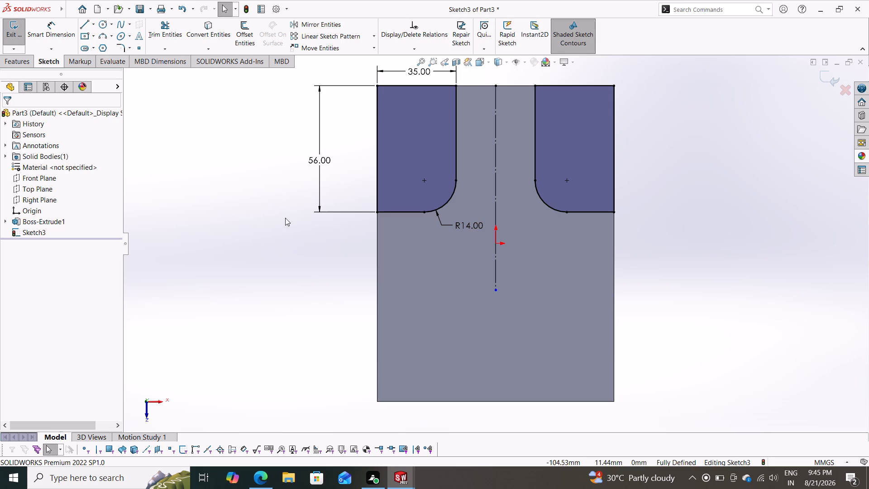
left_click(85, 24)
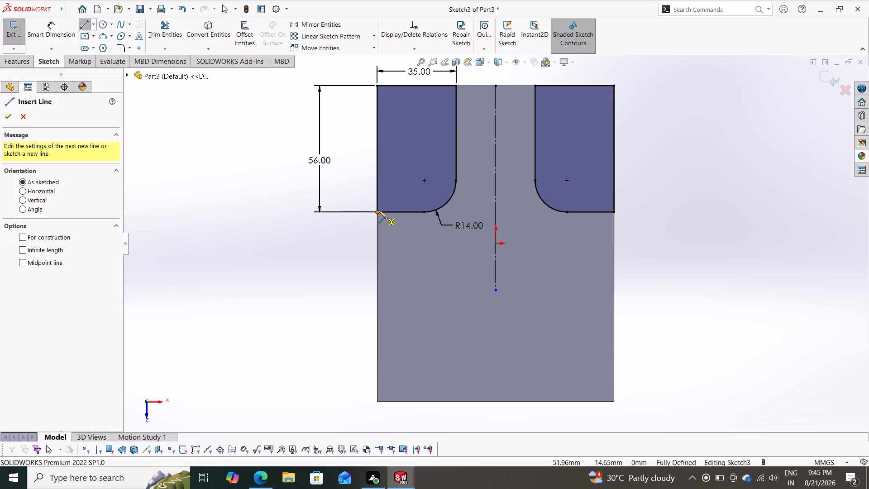
left_click(374, 210)
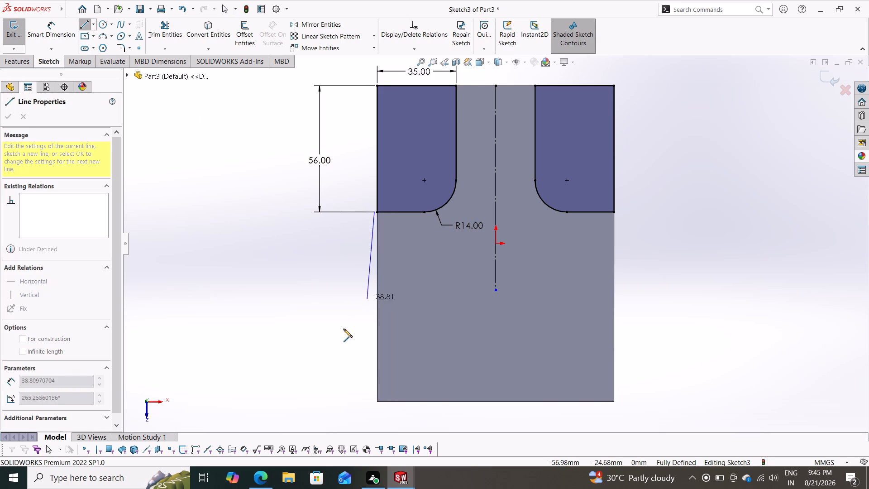
double_click(286, 361)
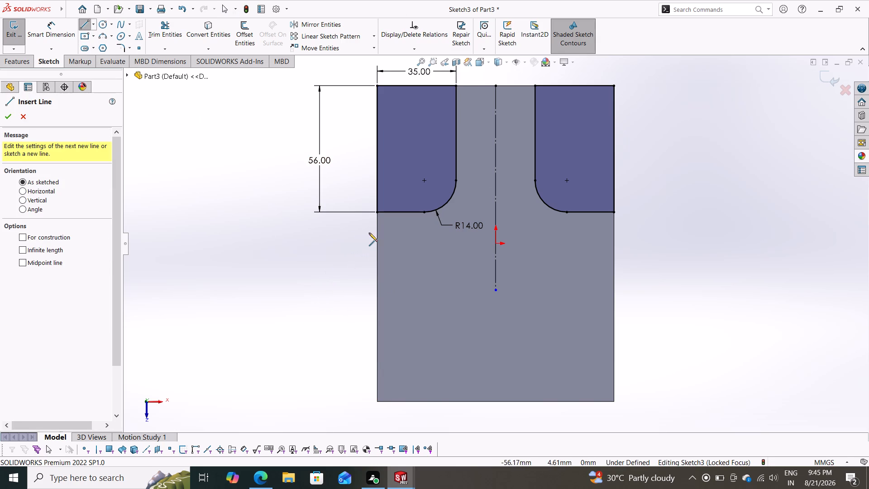
left_click(376, 215)
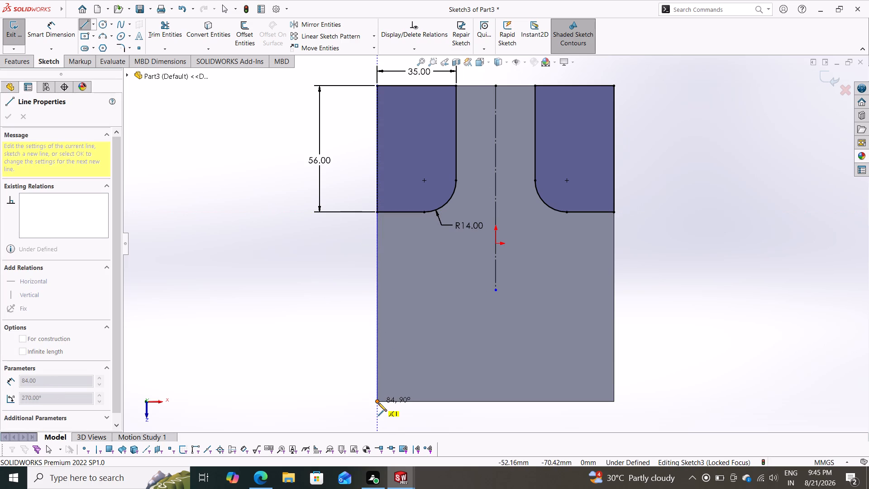
left_click(378, 403)
left_click_drag(613, 401, 612, 393)
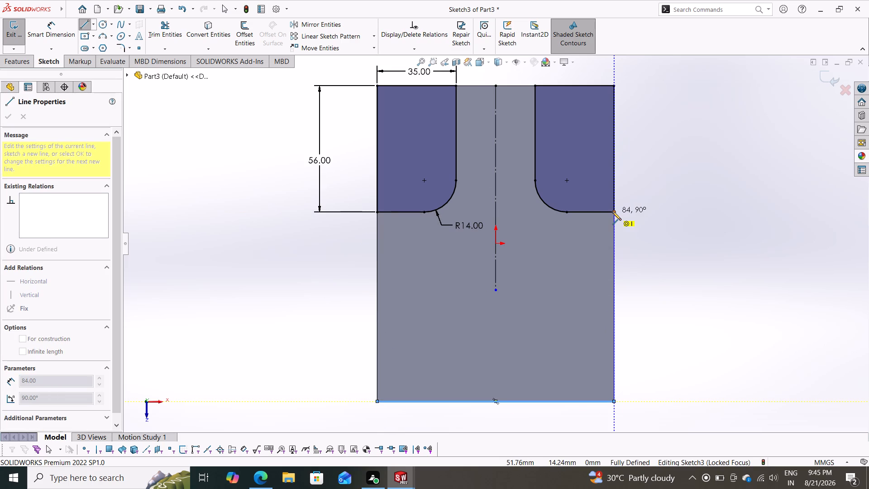
left_click(612, 211)
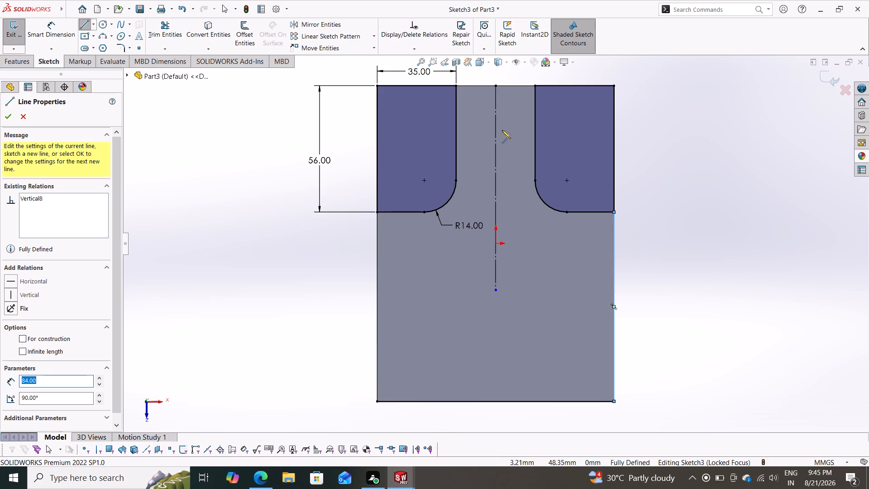
left_click(457, 86)
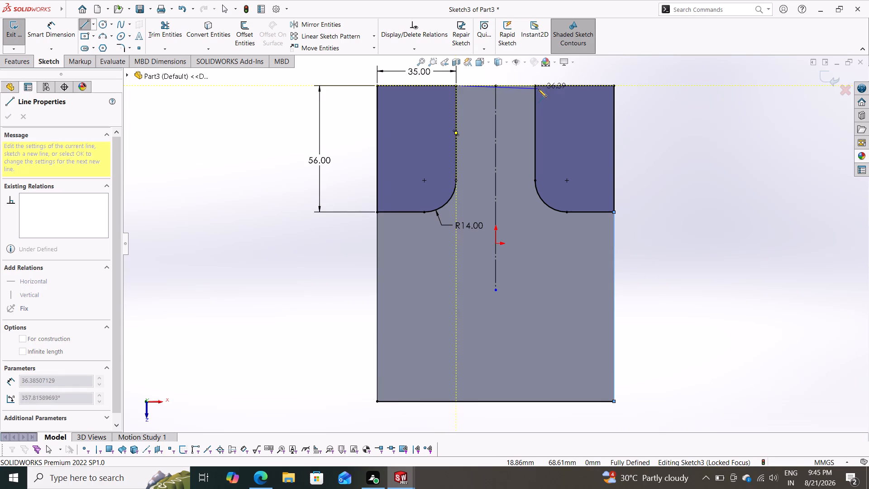
left_click(534, 86)
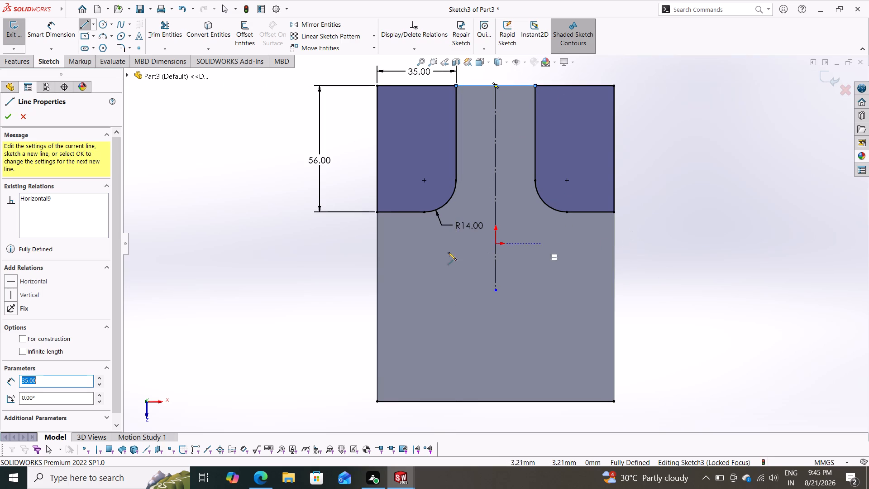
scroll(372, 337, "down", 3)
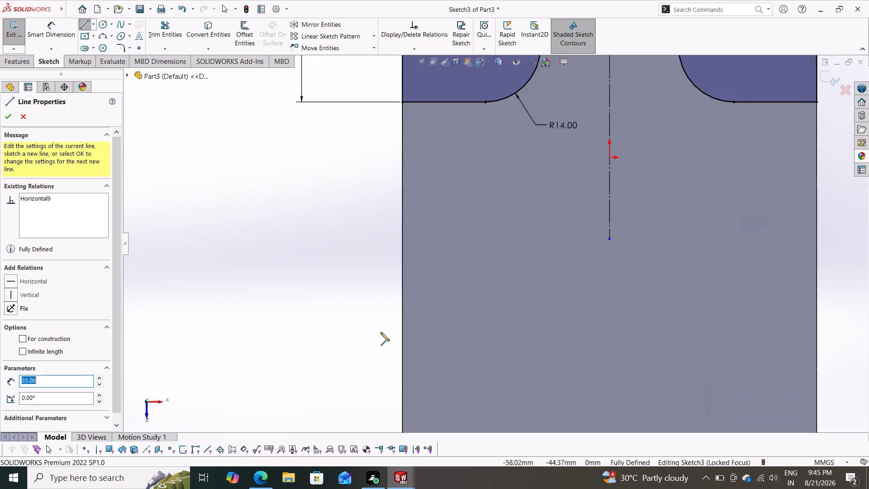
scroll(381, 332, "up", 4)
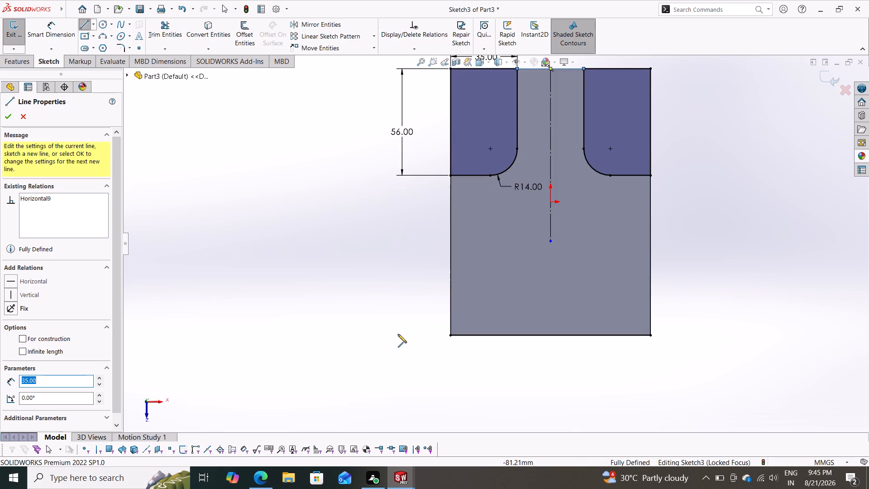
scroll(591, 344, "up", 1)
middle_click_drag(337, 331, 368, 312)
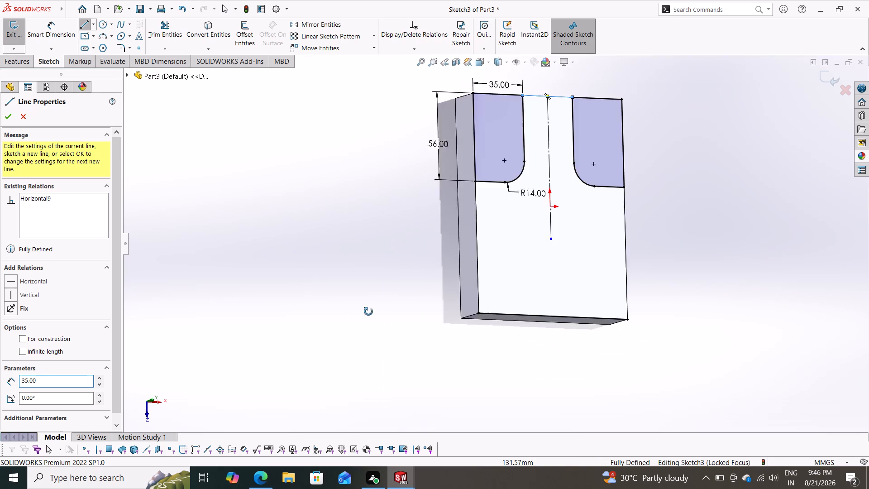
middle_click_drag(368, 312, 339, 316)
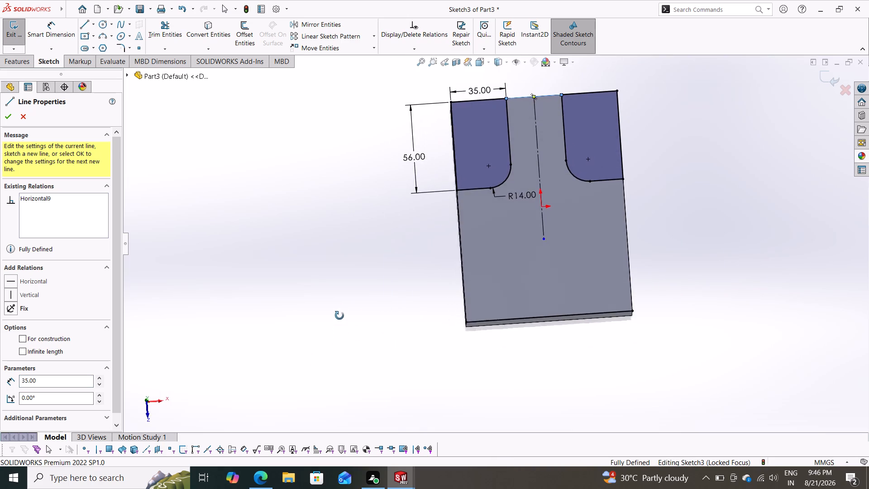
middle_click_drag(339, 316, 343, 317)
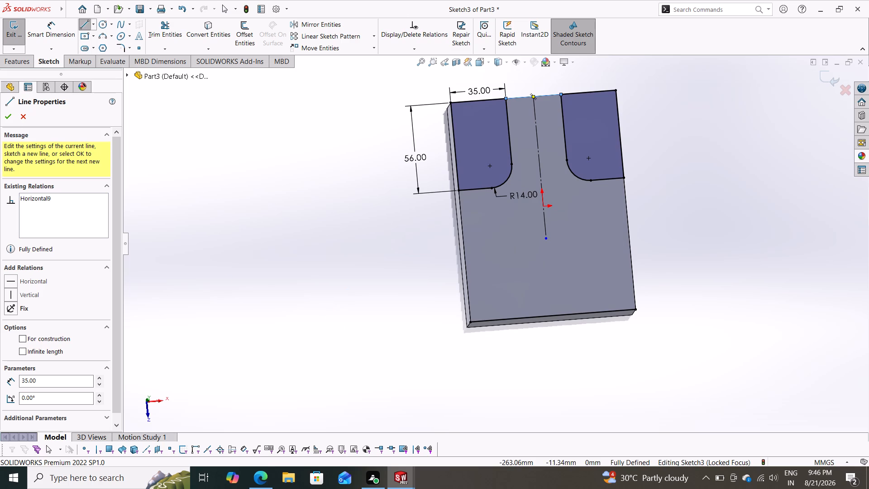
Sketch an 84 mm line along the side edge from the front corner to the dimensioned corner profile.
left_click(87, 24)
left_click(84, 22)
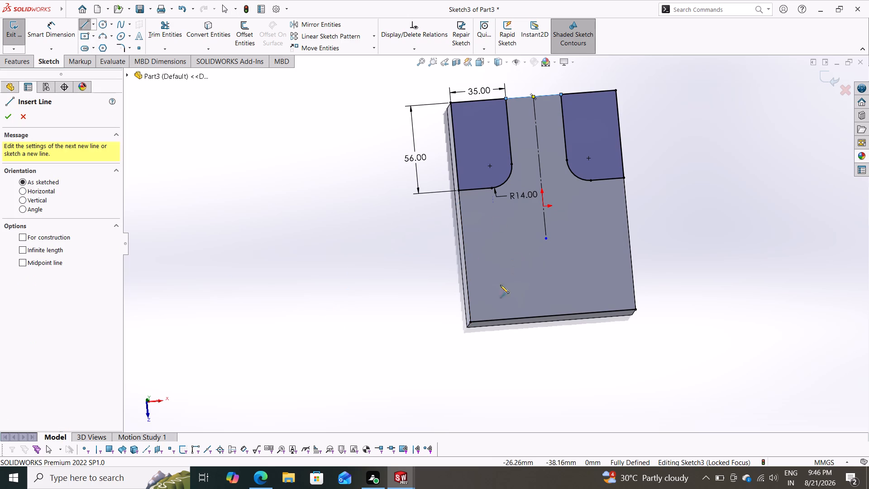
scroll(490, 321, "down", 4)
scroll(501, 326, "up", 4)
scroll(524, 242, "down", 4)
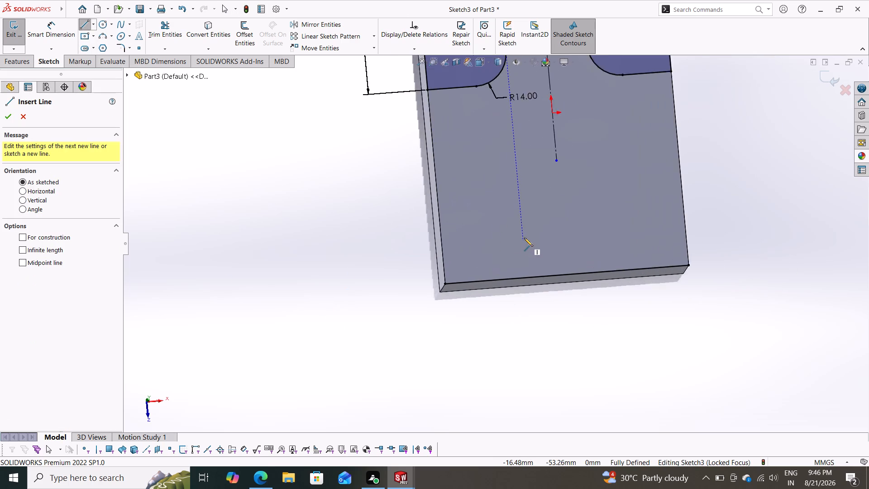
scroll(524, 238, "down", 3)
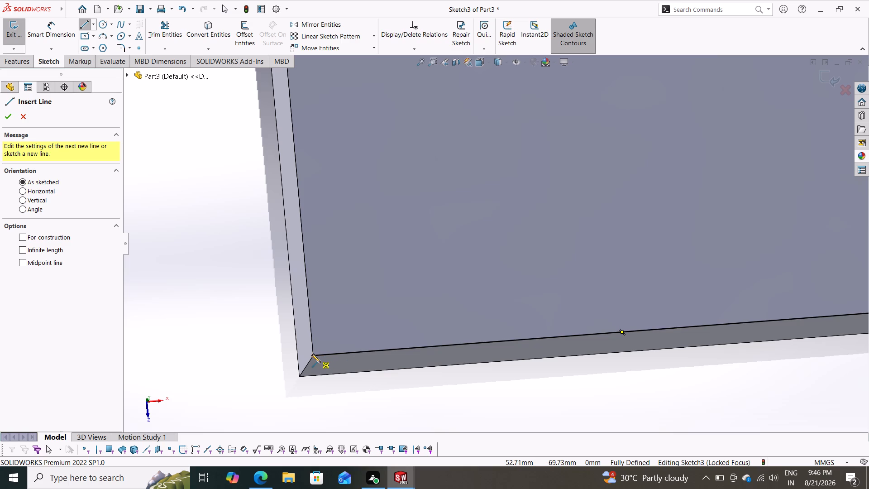
left_click(312, 354)
scroll(308, 256, "down", 2)
scroll(308, 256, "up", 4)
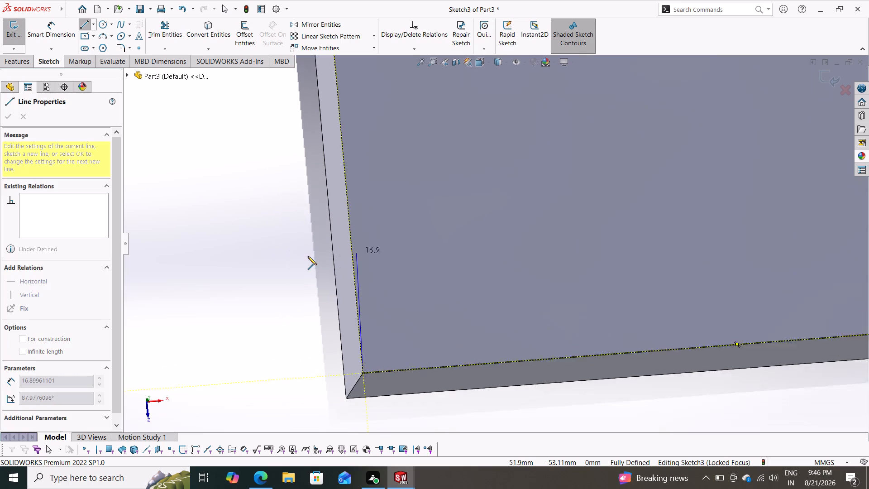
scroll(410, 168, "down", 1)
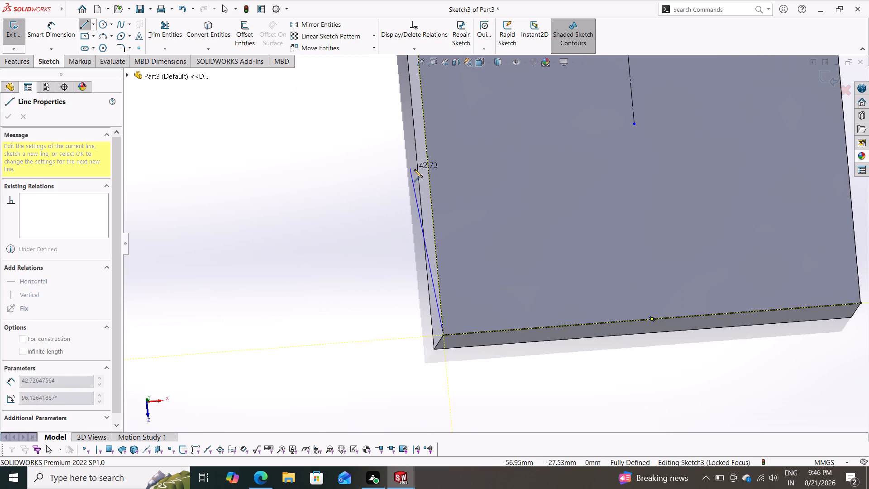
scroll(414, 169, "up", 3)
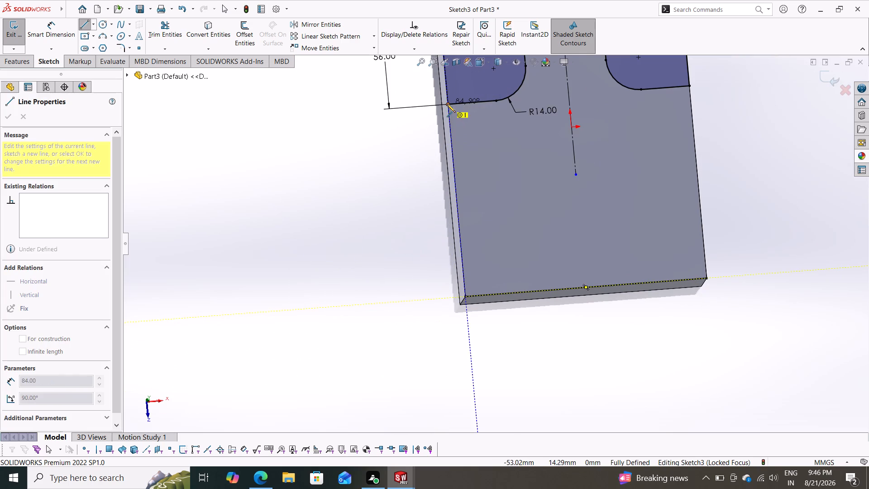
left_click(447, 104)
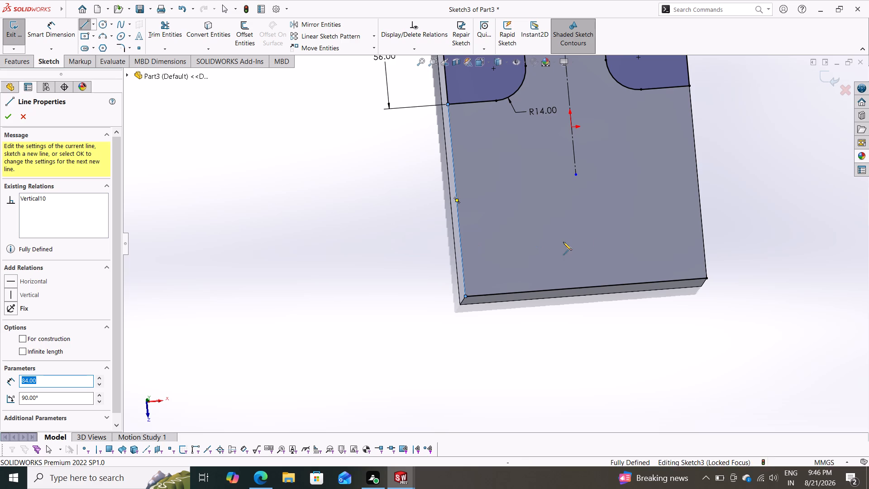
Sketch a matching 84 mm line along the opposite side edge, from the front corner to the mirrored corner profile.
left_click(707, 276)
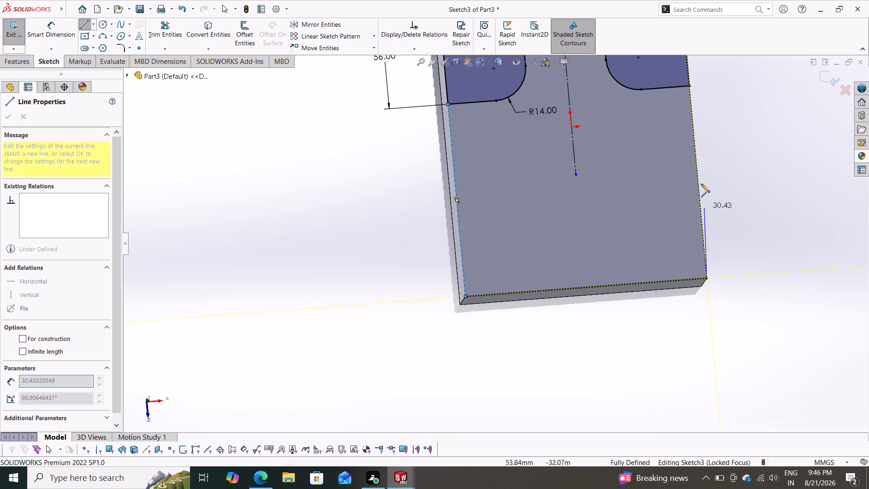
left_click(690, 88)
scroll(610, 202, "up", 2)
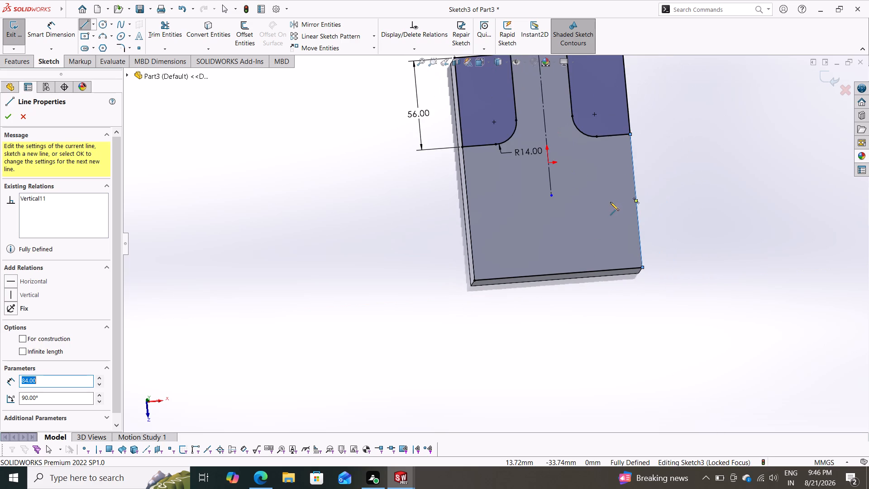
scroll(610, 202, "down", 3)
scroll(682, 218, "down", 1)
middle_click_drag(679, 221, 641, 210)
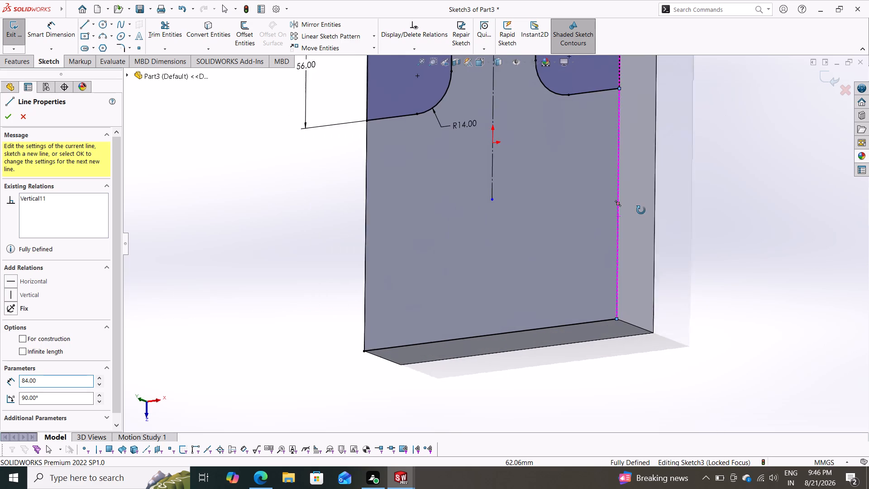
middle_click_drag(641, 210, 666, 211)
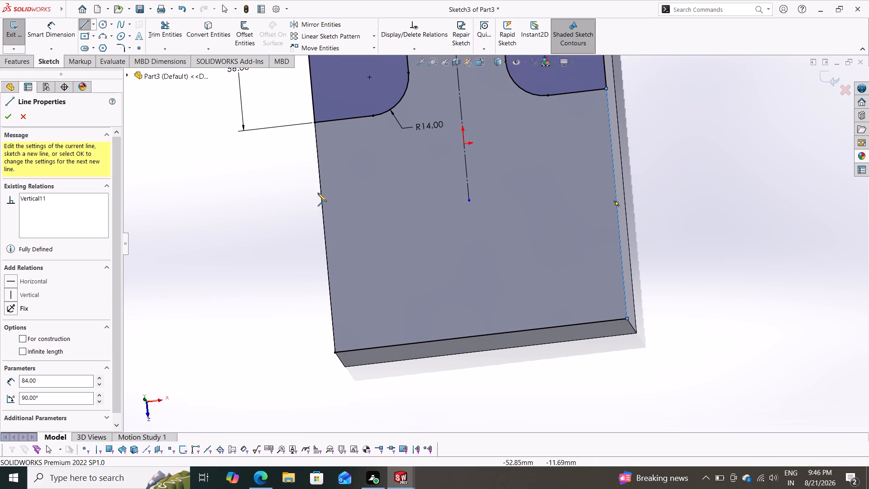
scroll(477, 195, "up", 4)
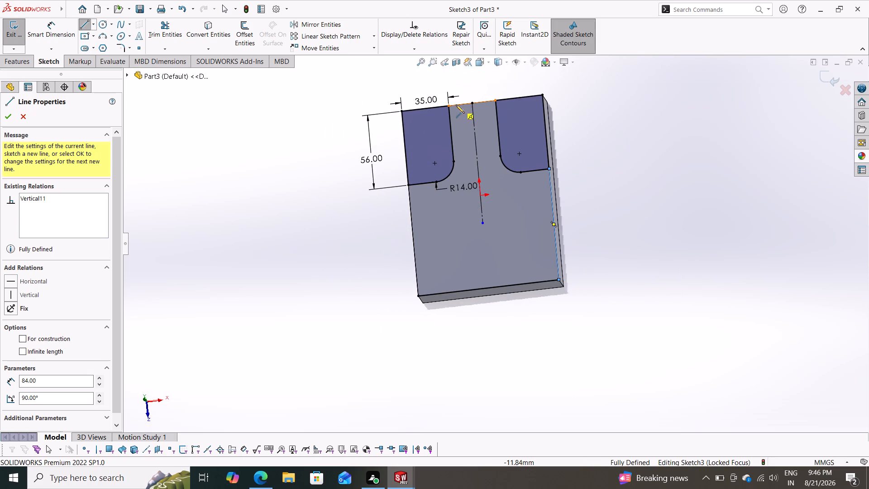
left_click(10, 111)
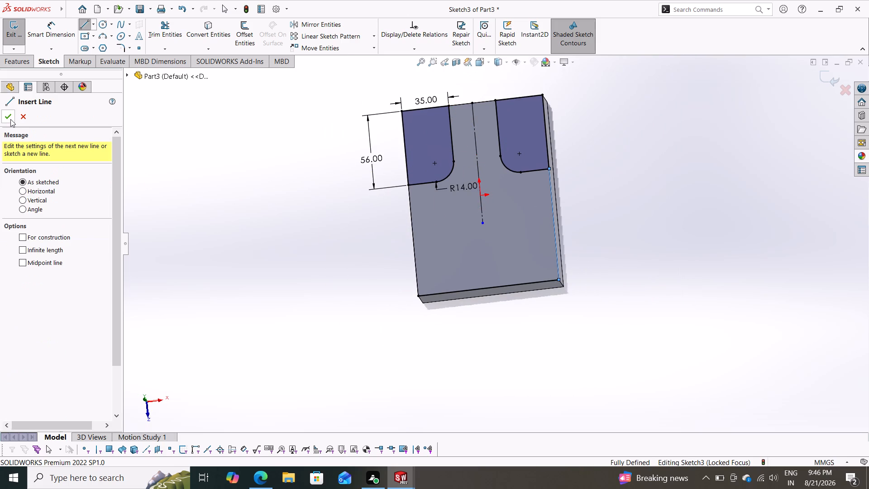
left_click(10, 119)
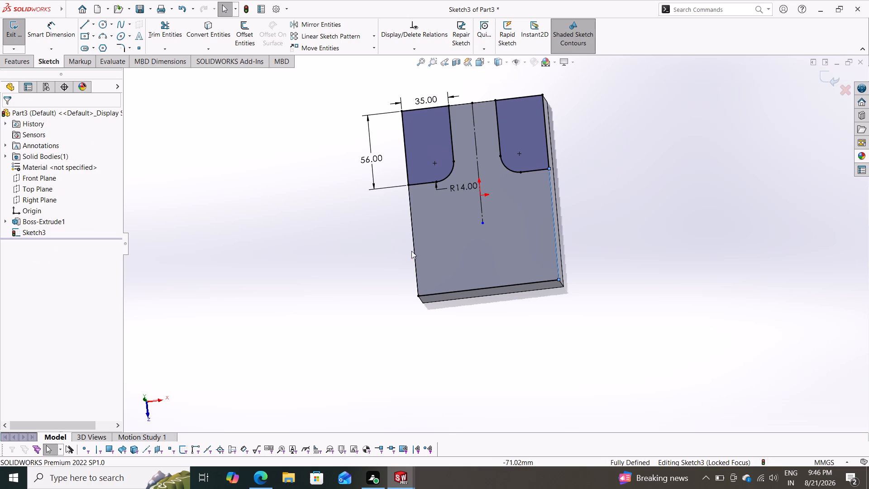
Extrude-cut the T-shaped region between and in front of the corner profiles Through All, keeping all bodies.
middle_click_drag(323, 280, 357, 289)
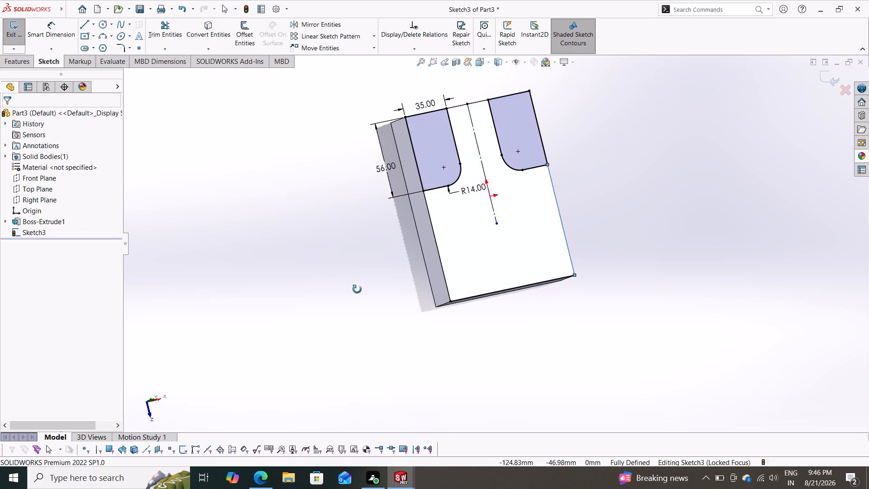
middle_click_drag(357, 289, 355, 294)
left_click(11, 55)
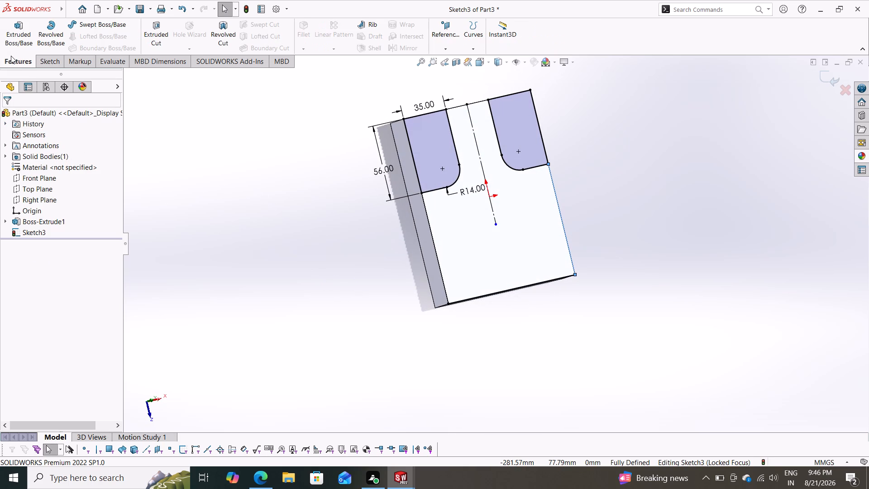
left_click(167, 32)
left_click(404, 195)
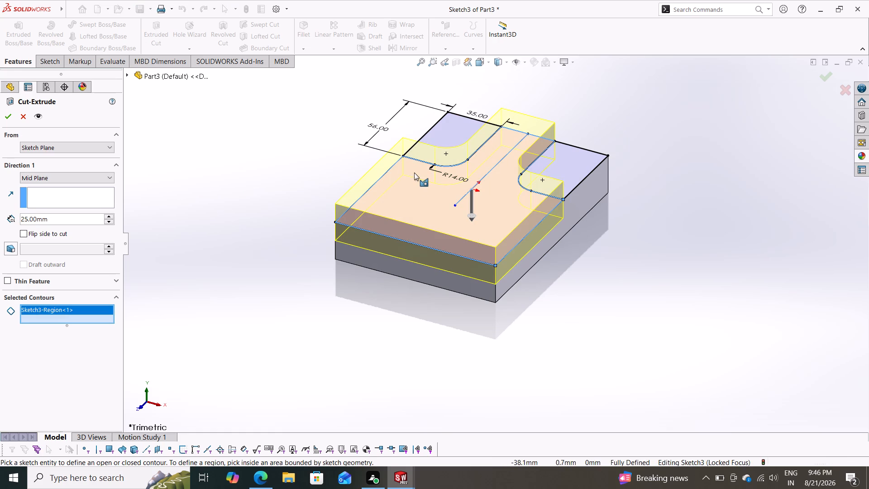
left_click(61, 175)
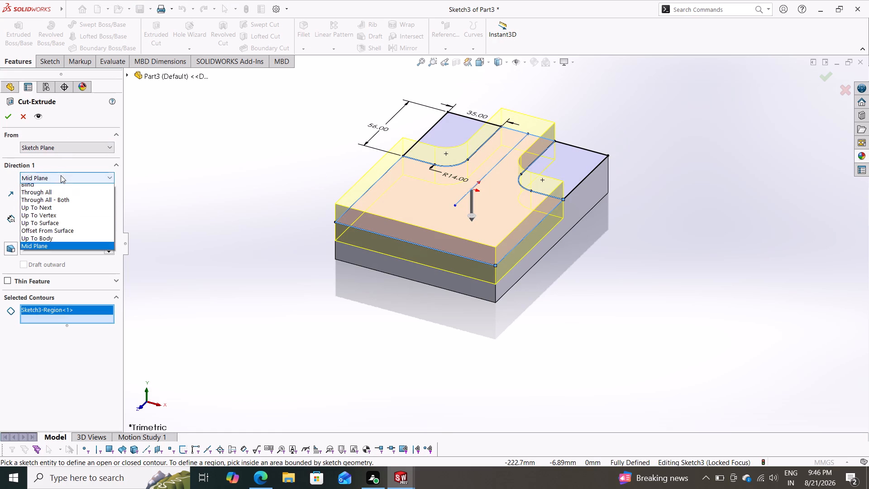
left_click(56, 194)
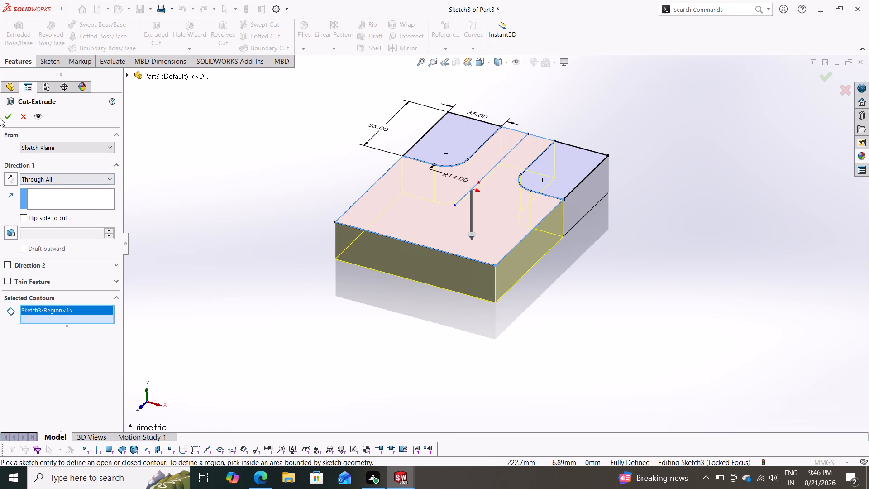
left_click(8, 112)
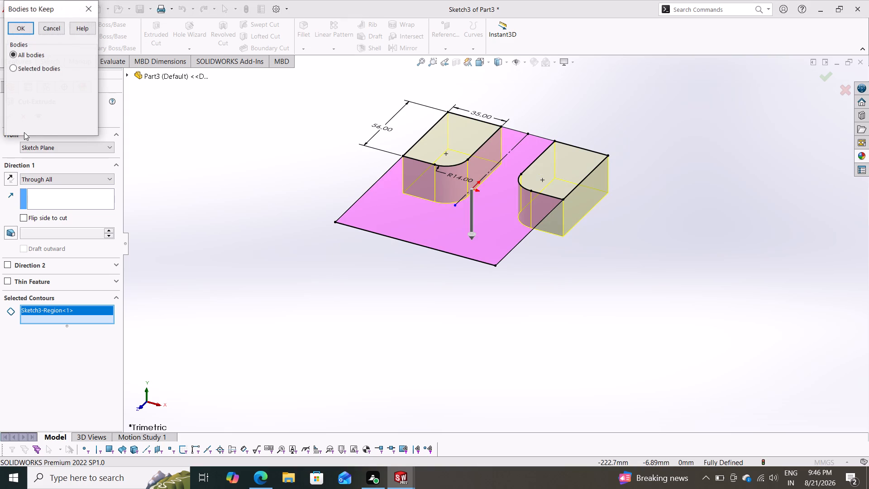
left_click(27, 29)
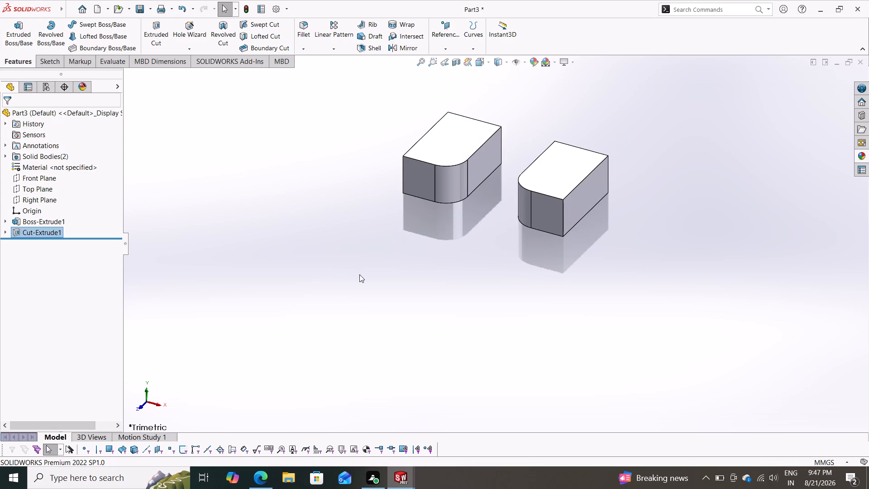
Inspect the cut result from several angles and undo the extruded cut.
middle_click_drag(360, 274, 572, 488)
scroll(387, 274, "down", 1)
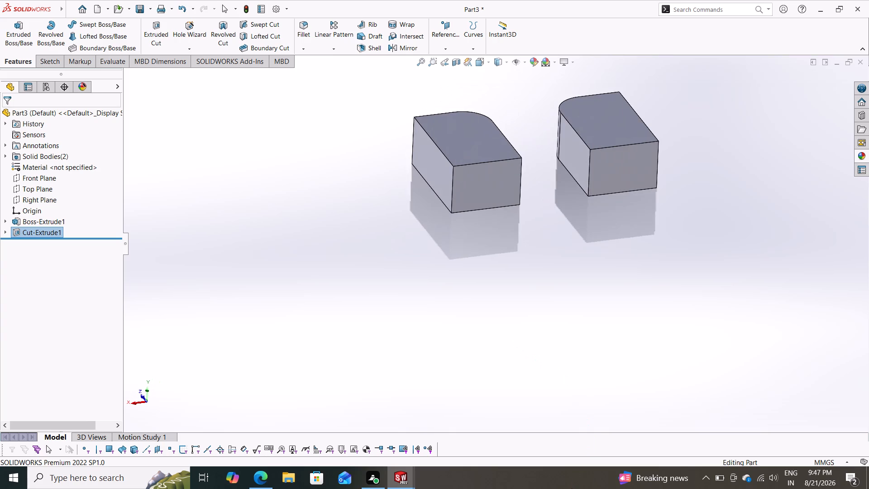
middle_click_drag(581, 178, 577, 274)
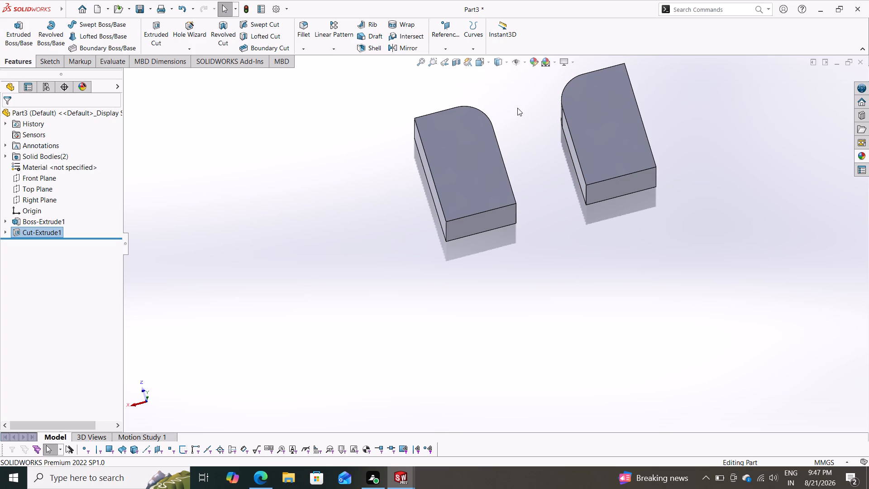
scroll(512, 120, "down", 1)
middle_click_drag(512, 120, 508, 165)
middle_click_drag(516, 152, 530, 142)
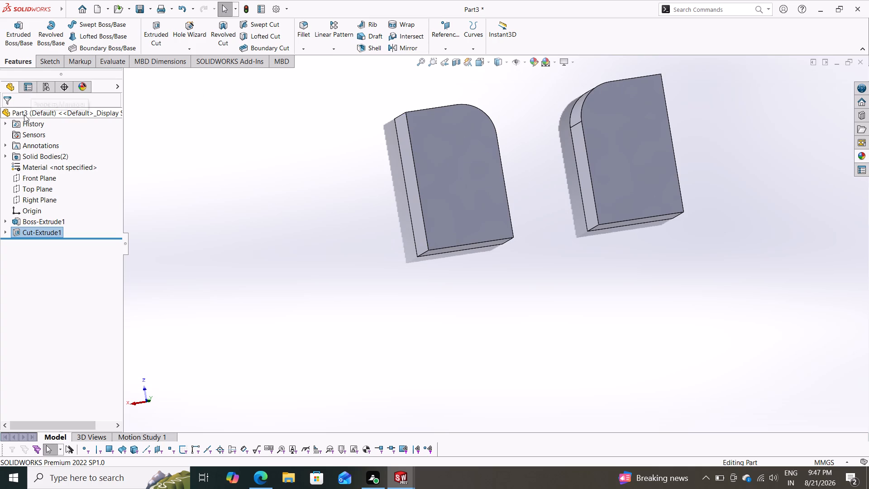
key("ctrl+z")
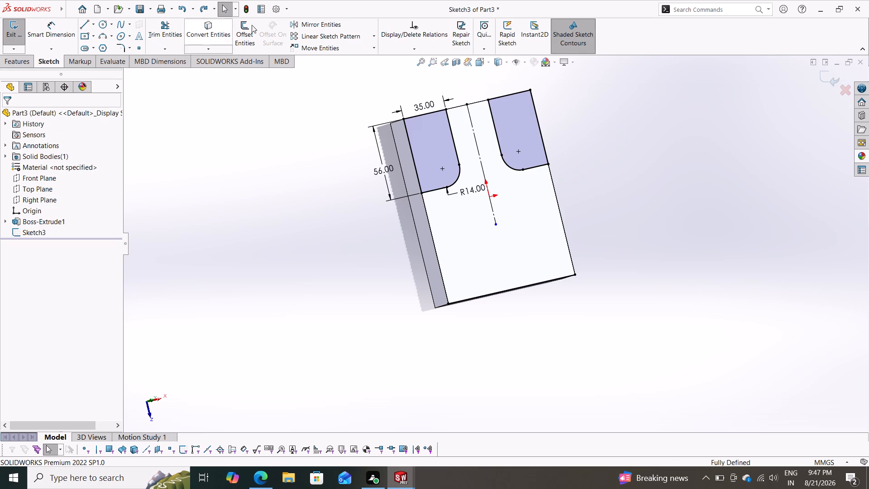
Delete the R14 fillet arc of the dimensioned corner profile together with its radius dimension.
left_click(457, 181)
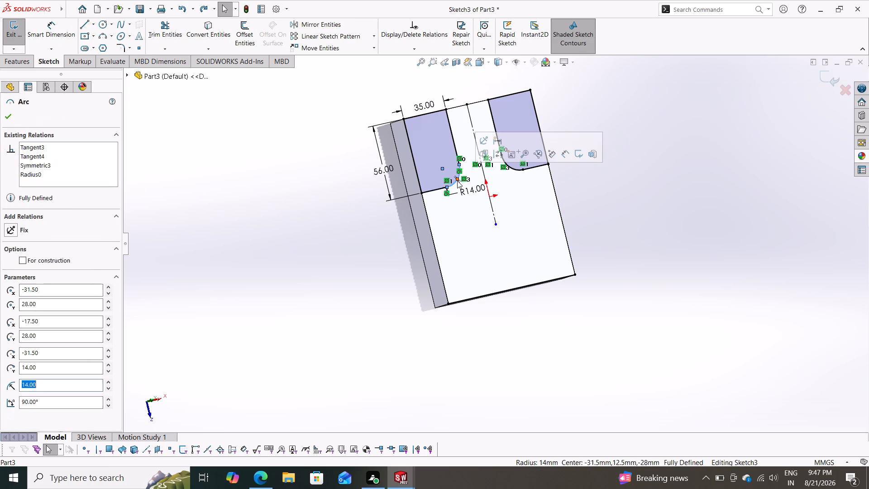
key("Delete")
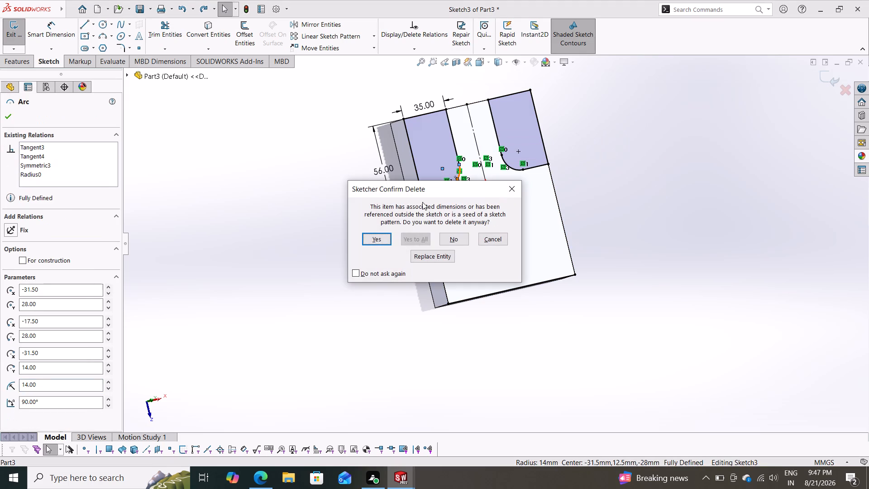
left_click(372, 236)
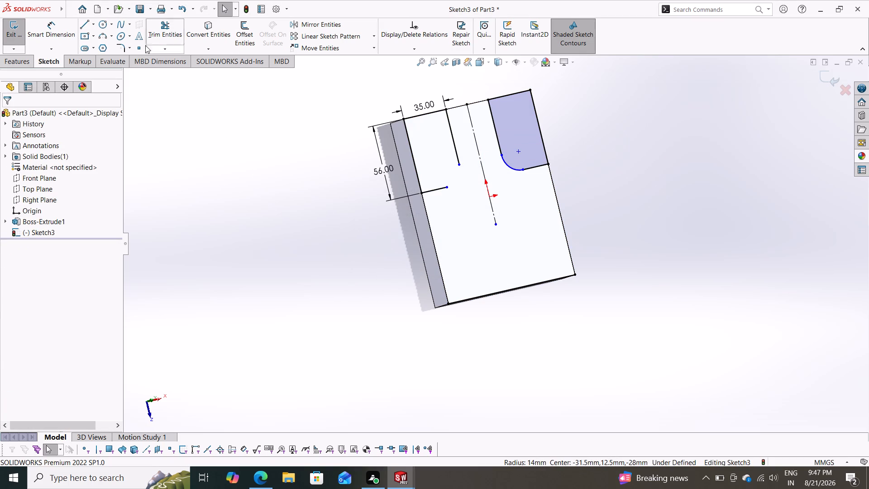
Draw a 14 mm radius three-point arc between the two open line ends, bulging into the corner profile.
left_click(101, 34)
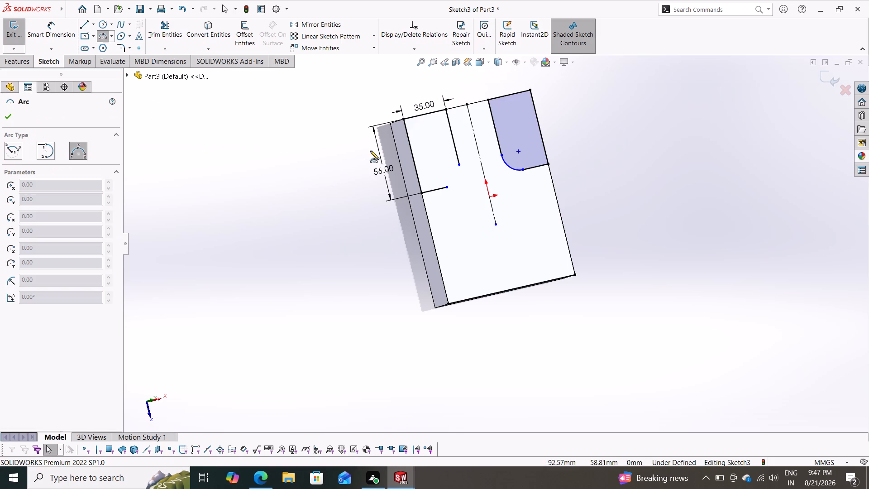
left_click(448, 186)
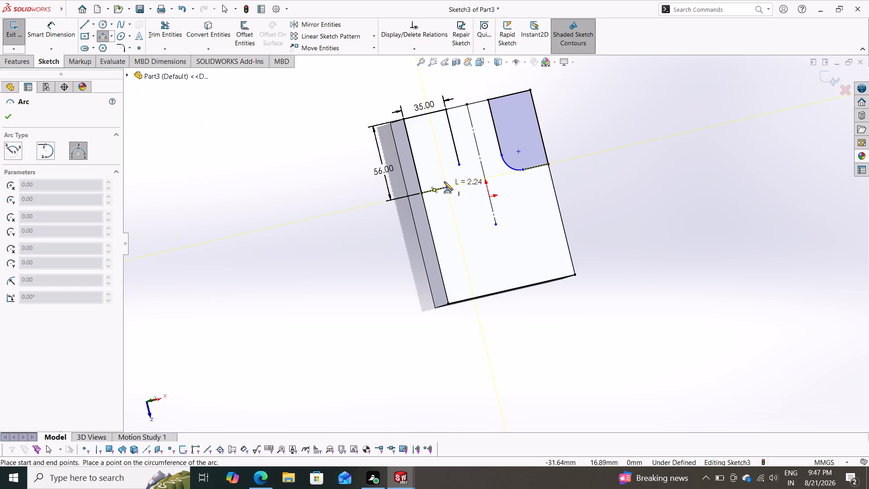
left_click(458, 163)
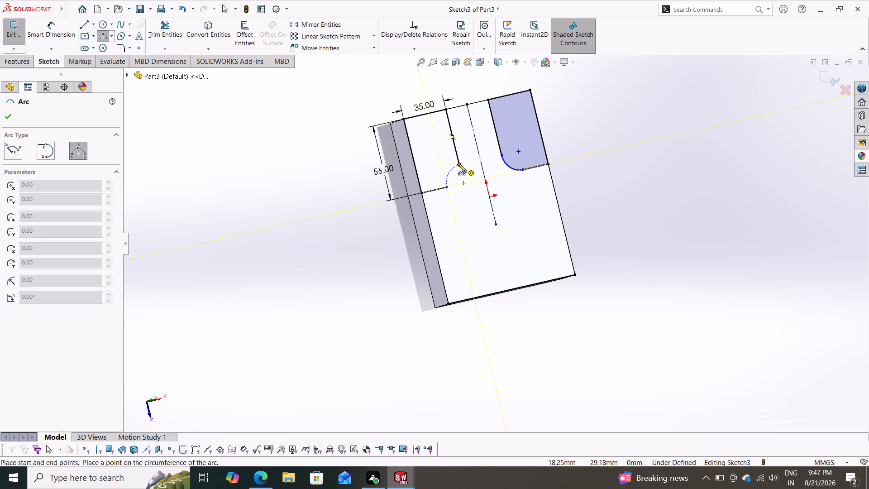
left_click(448, 172)
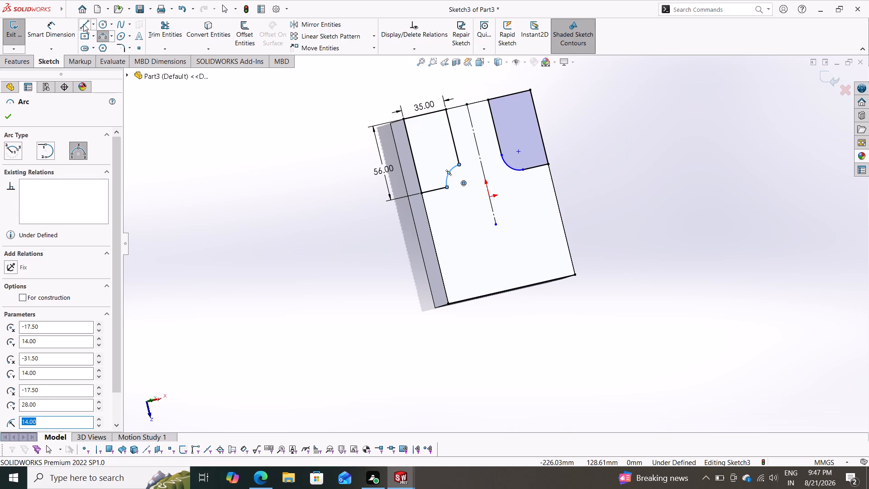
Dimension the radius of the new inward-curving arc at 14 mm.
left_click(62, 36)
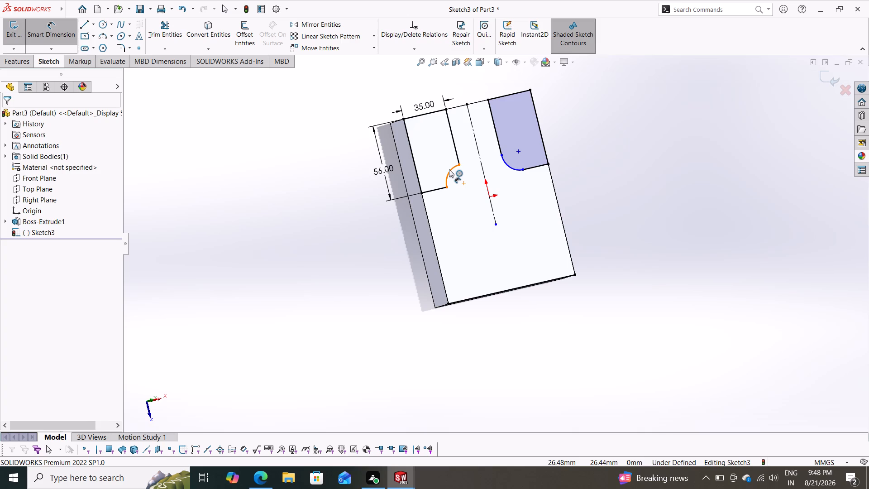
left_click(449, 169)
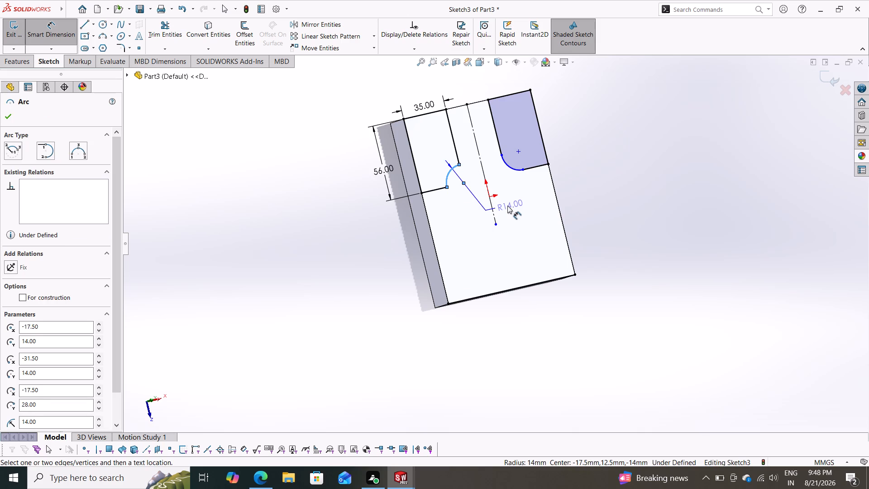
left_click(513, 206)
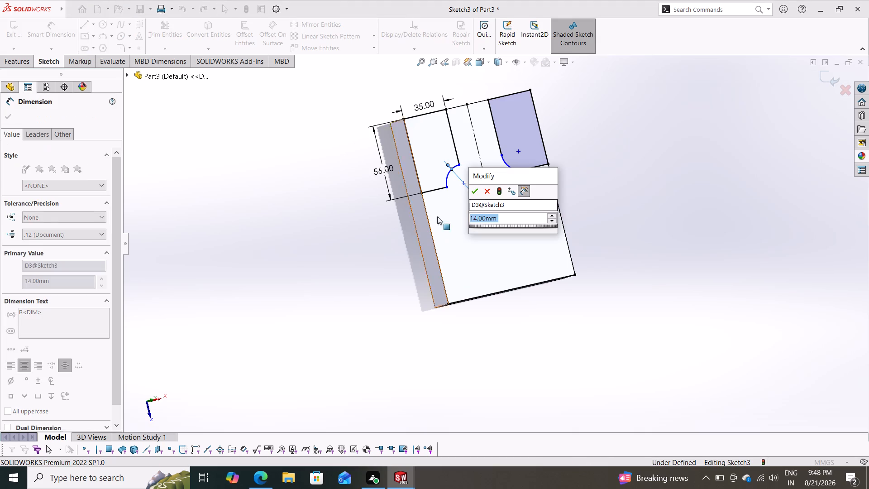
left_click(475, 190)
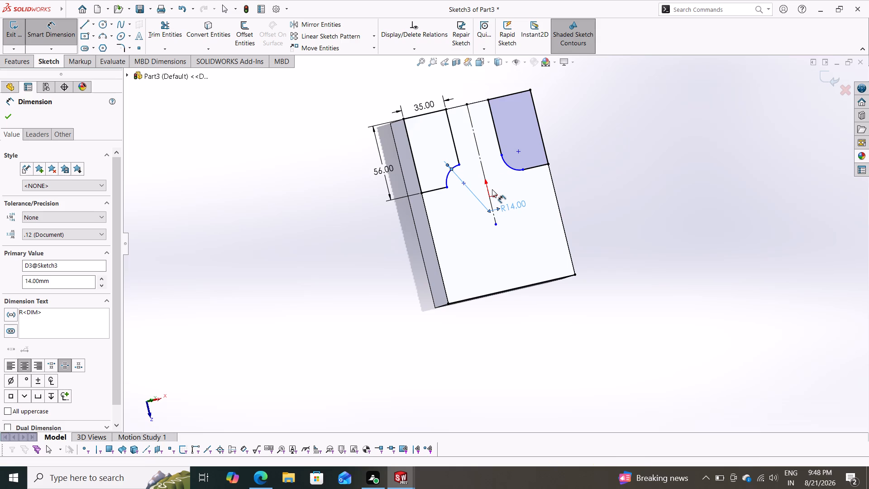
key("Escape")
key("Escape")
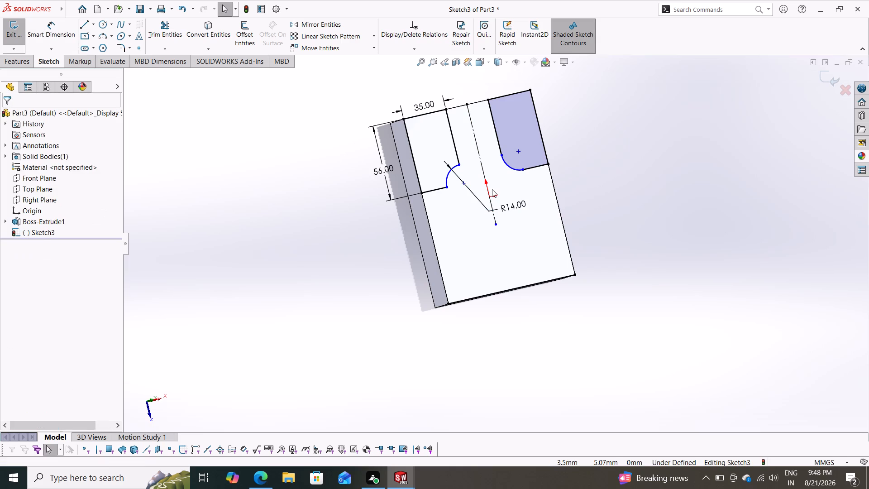
Delete the fillet arc of the undimensioned corner profile across the centreline.
left_click(510, 164)
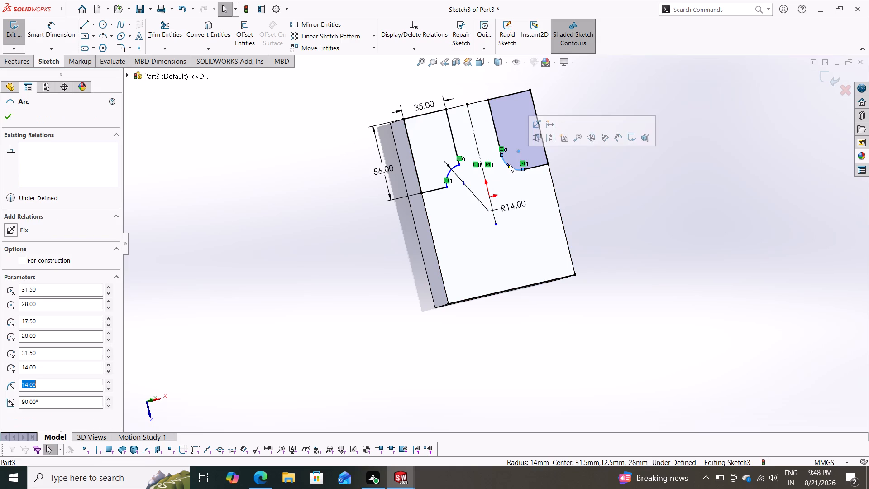
key("Delete")
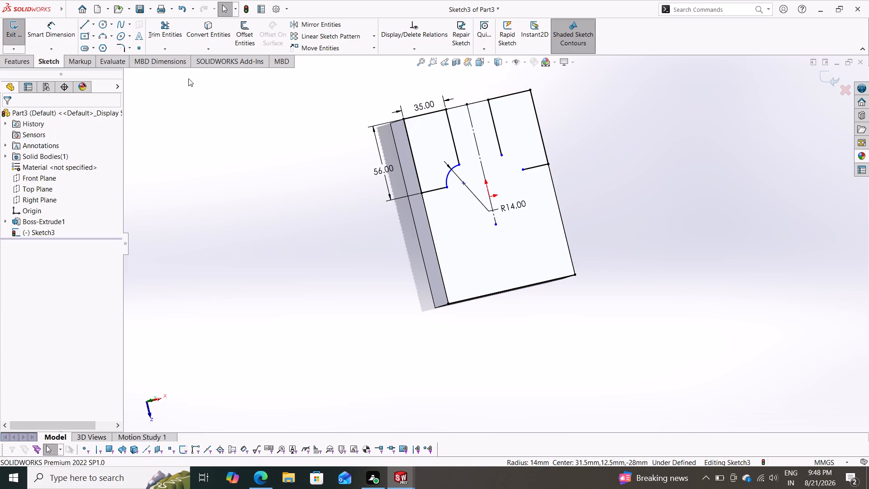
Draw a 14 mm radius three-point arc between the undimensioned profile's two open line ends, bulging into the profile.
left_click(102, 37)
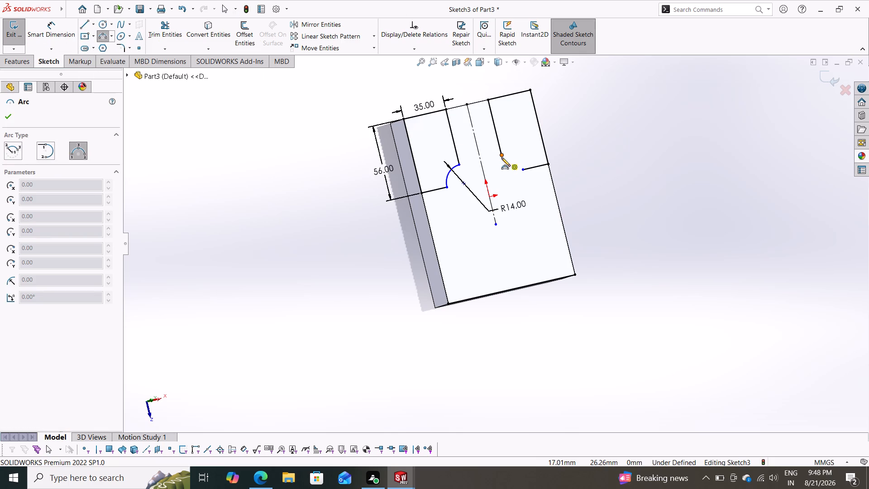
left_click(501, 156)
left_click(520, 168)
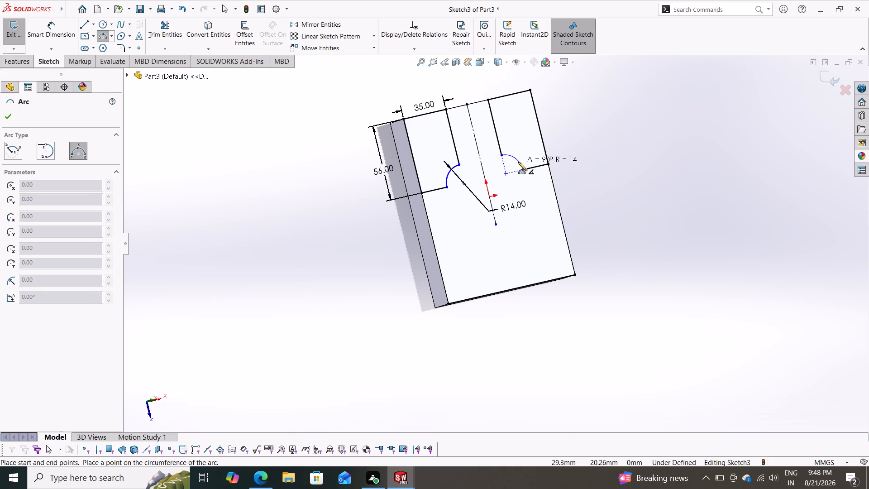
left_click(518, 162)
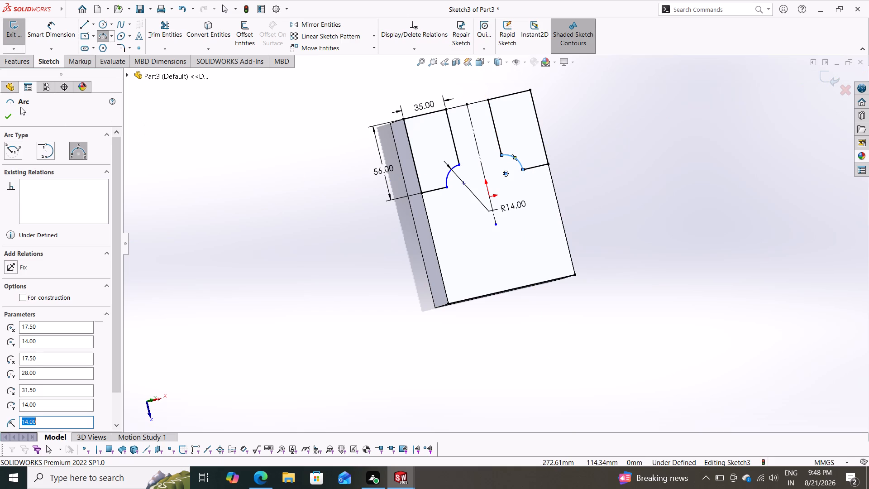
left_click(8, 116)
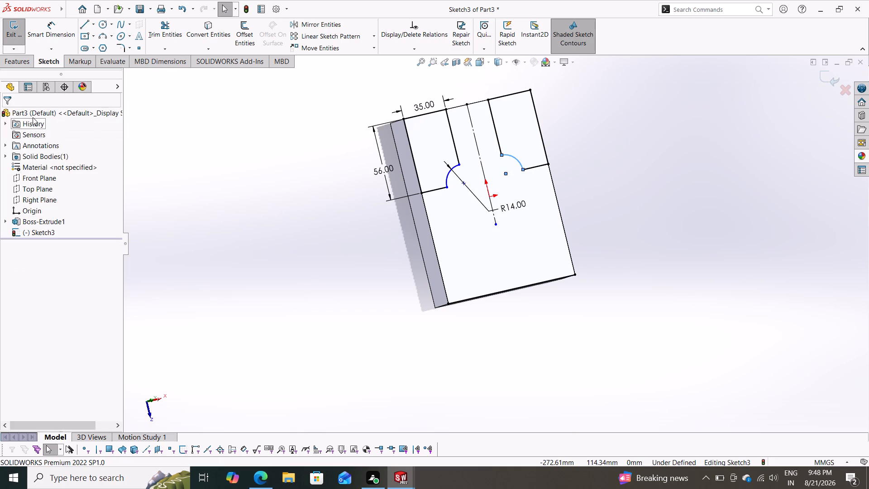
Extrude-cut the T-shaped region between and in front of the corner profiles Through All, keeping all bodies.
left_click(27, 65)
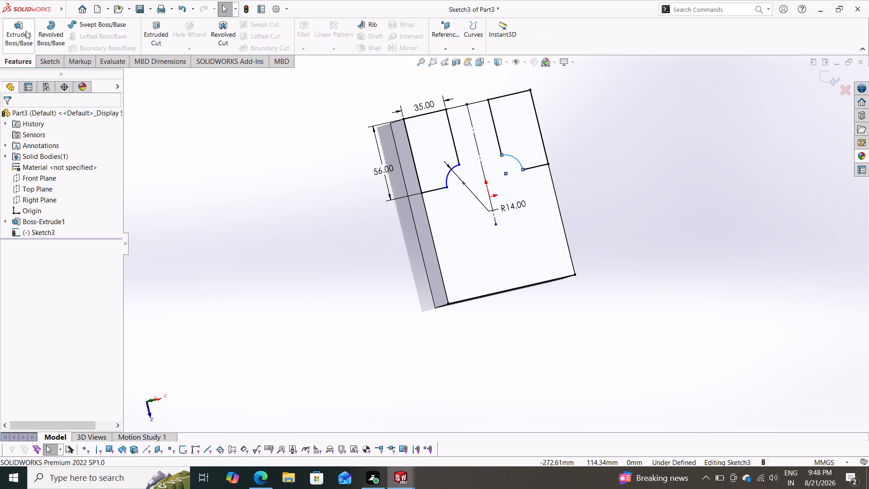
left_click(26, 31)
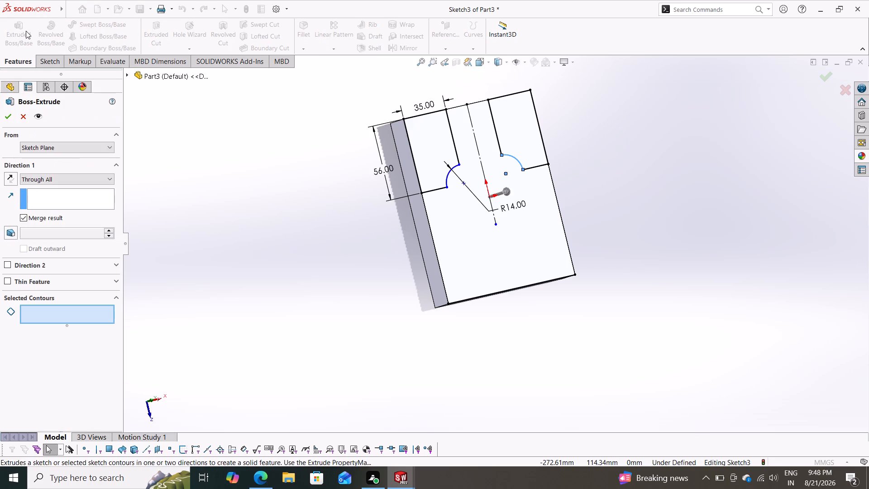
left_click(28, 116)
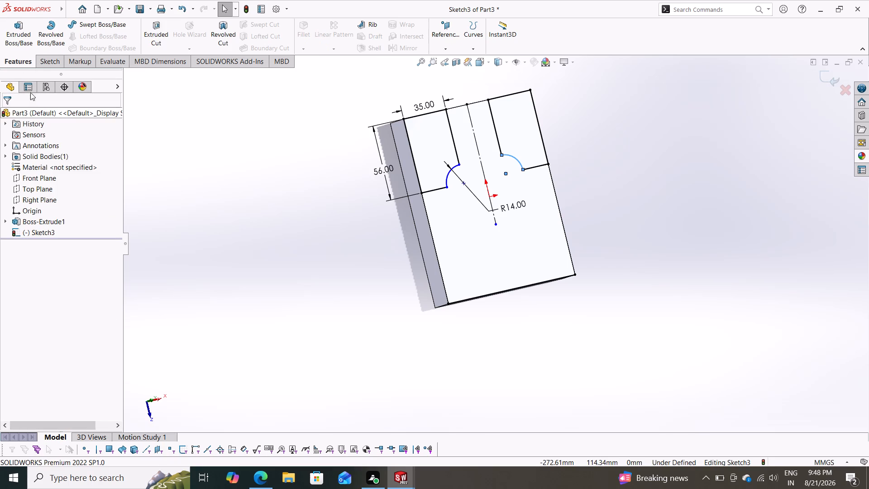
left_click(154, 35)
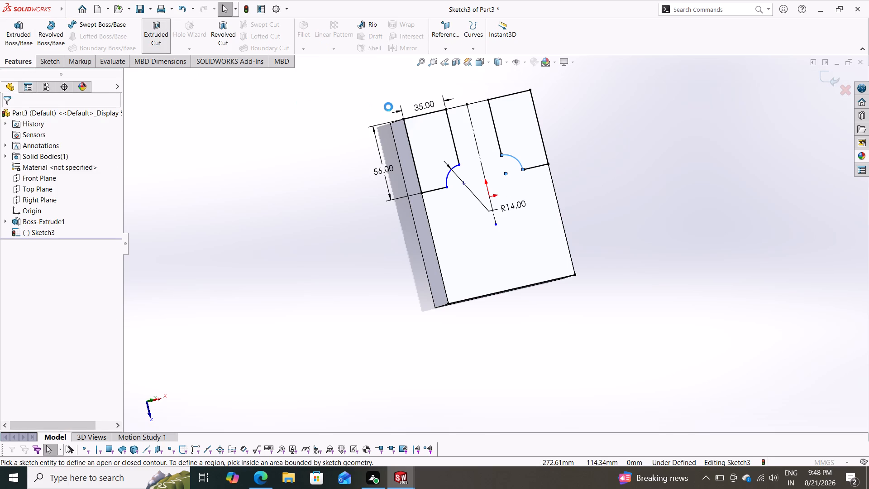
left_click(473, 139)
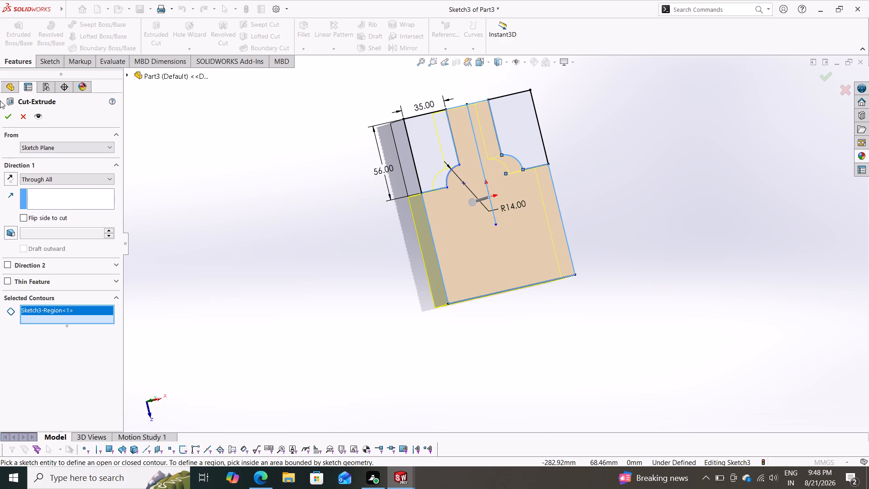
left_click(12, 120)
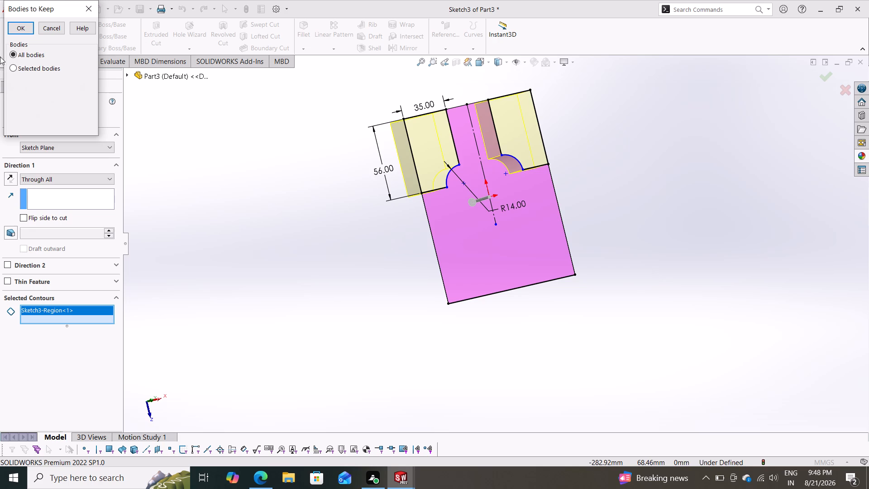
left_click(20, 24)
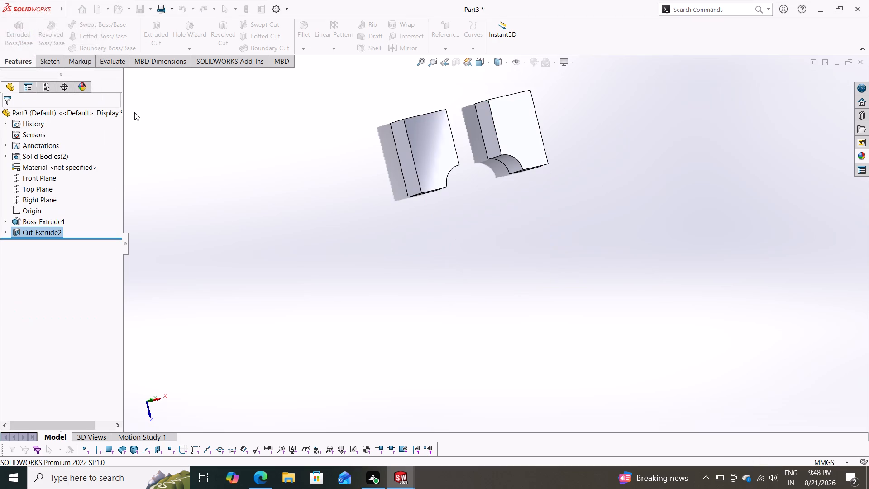
Examine the cut bodies and their curved corners from several angles.
middle_click_drag(523, 203, 469, 232)
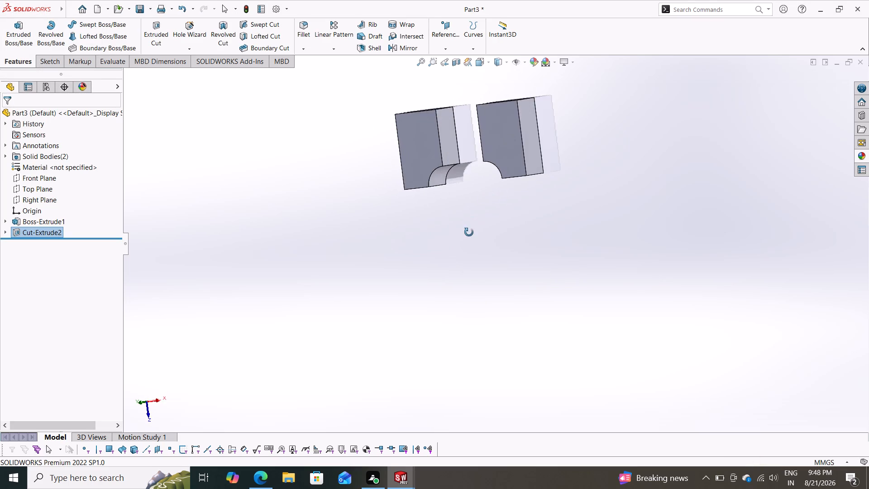
middle_click_drag(469, 232, 621, 330)
scroll(469, 236, "down", 1)
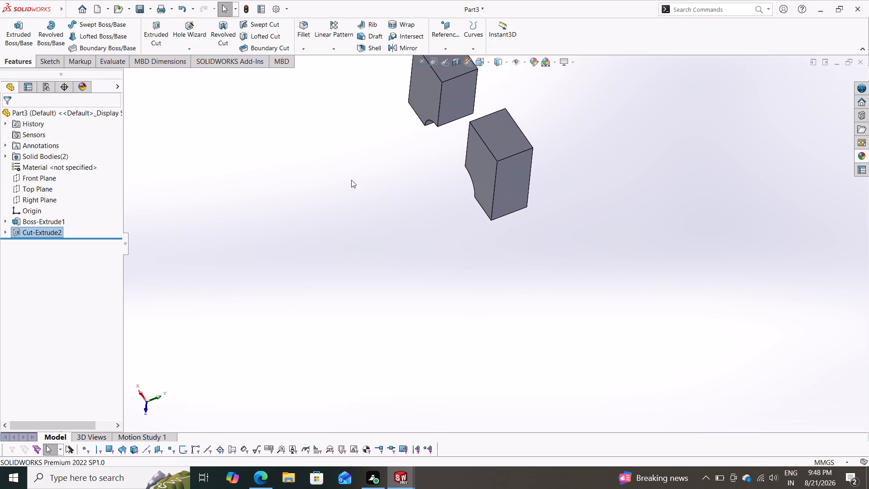
middle_click_drag(398, 165, 354, 350)
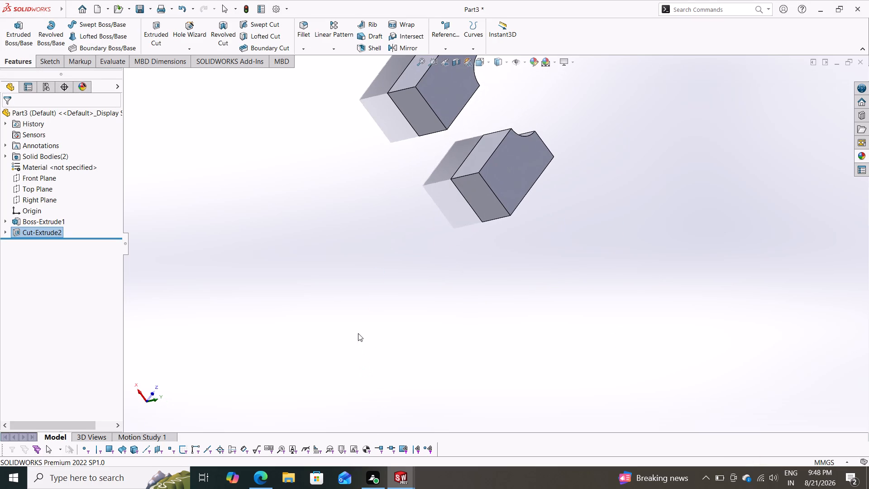
scroll(409, 160, "down", 1)
middle_click_drag(409, 160, 377, 168)
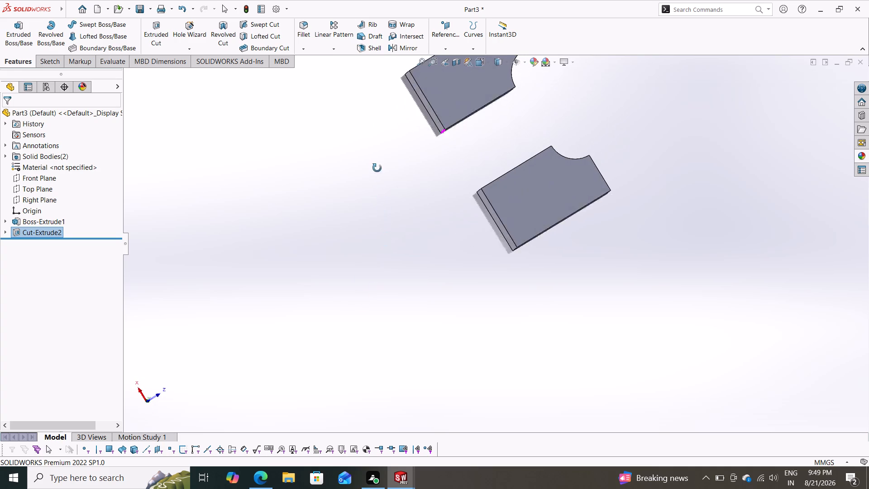
middle_click_drag(377, 168, 387, 140)
scroll(443, 166, "up", 3)
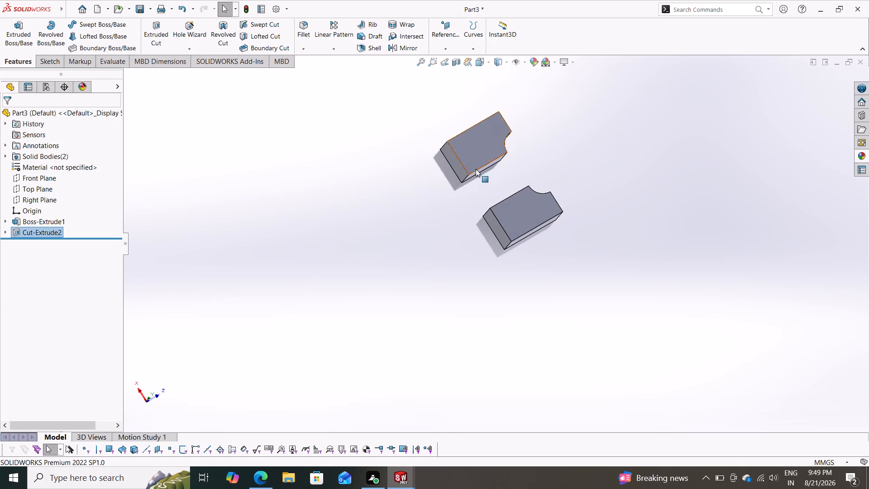
middle_click_drag(428, 214, 420, 247)
scroll(428, 214, "down", 1)
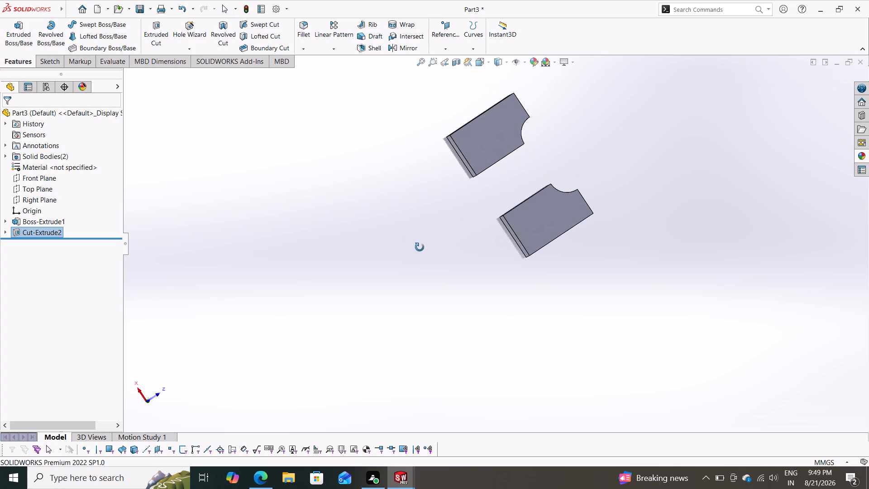
middle_click_drag(420, 247, 417, 247)
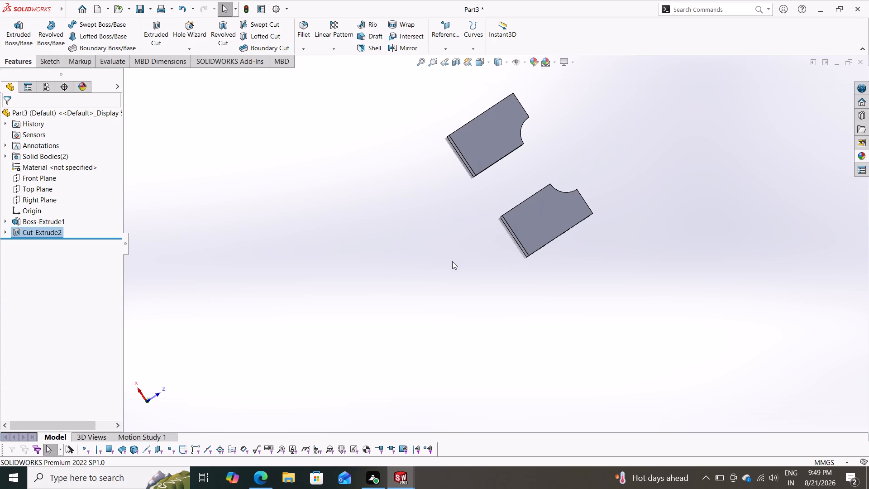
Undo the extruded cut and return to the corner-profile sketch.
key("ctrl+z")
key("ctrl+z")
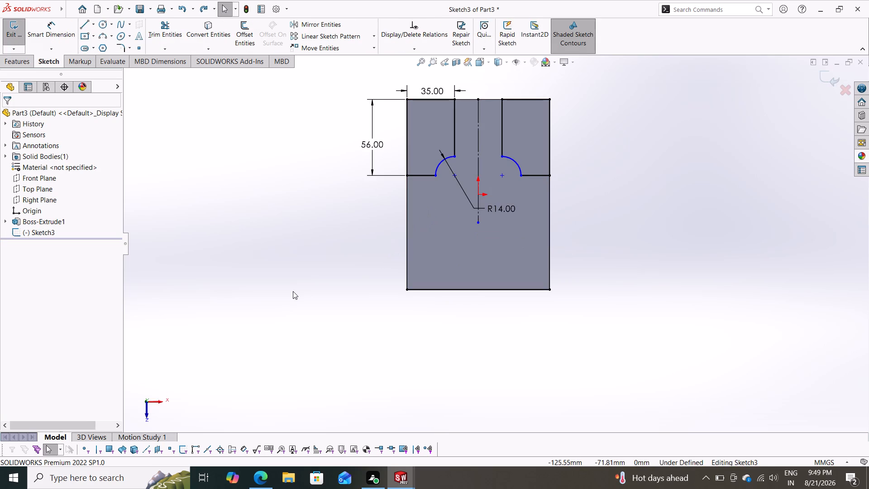
Delete the inward-curving arcs of both corner profiles, including the radius dimension, leaving the line ends open.
middle_click_drag(290, 291, 461, 486)
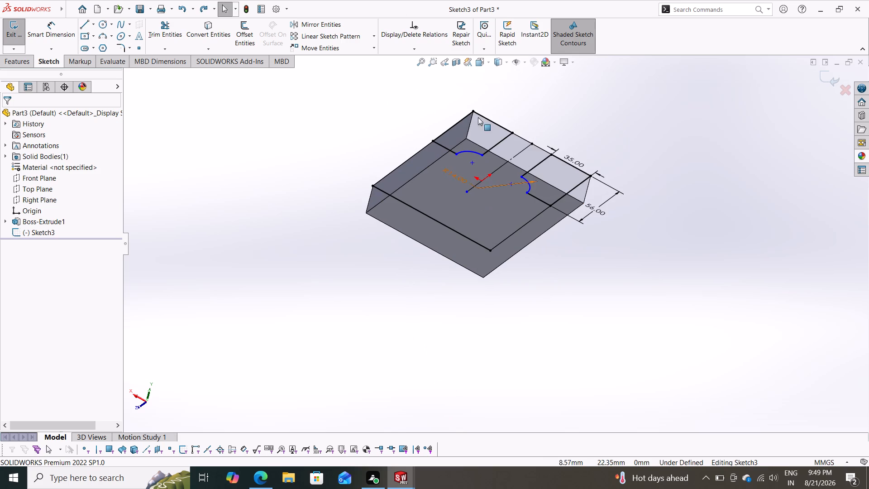
middle_click_drag(569, 128, 545, 358)
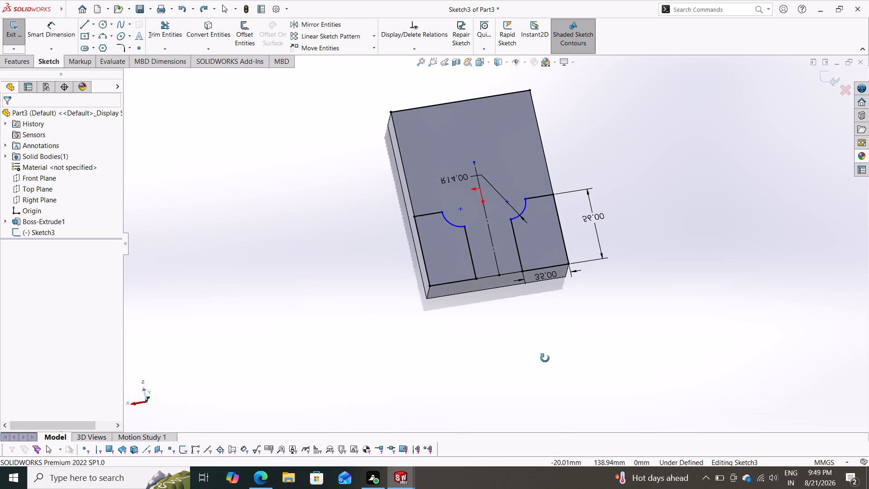
middle_click_drag(545, 358, 544, 362)
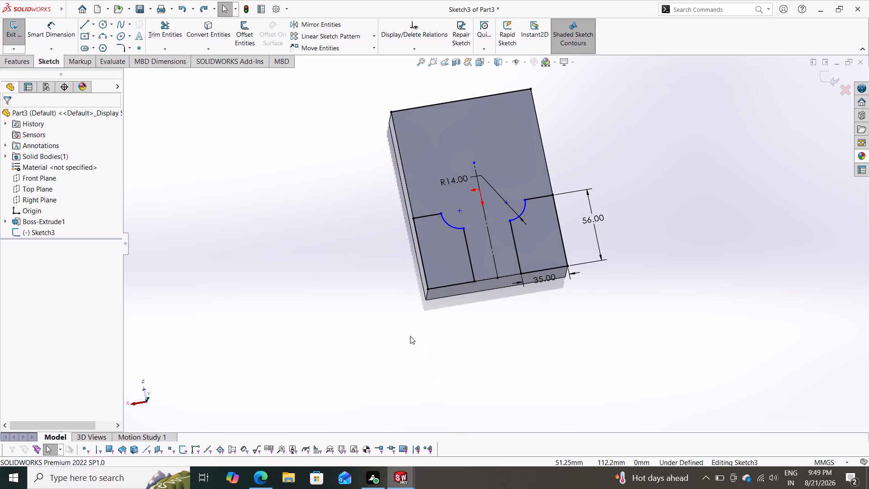
middle_click_drag(362, 265, 362, 308)
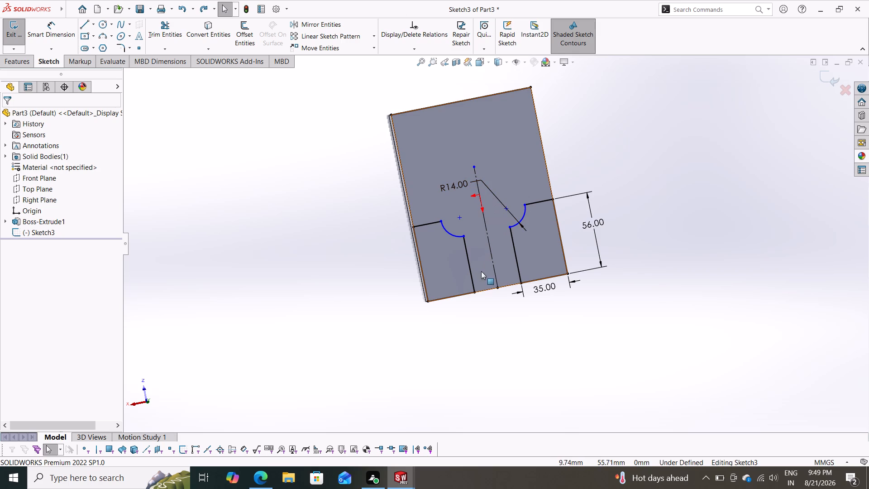
left_click(449, 234)
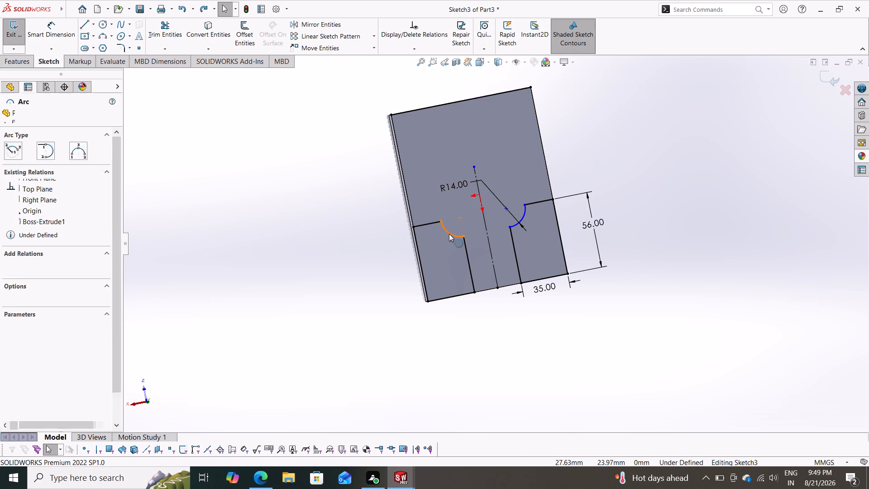
key("Delete")
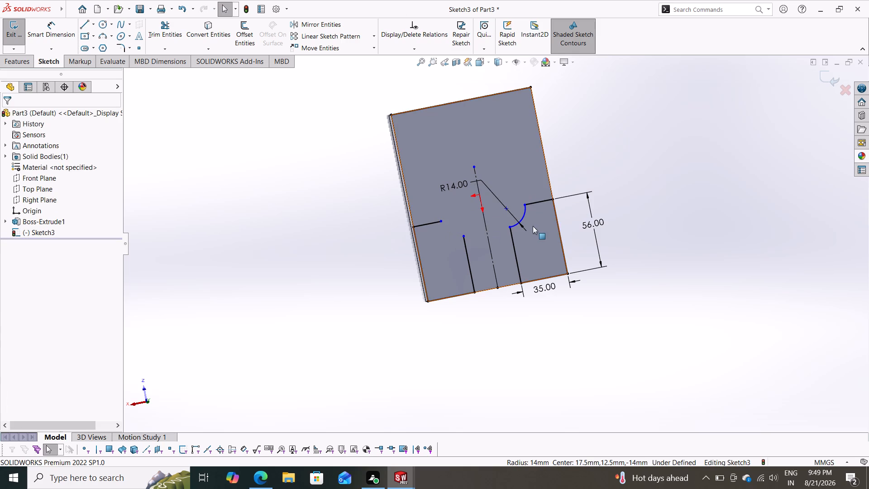
left_click(525, 210)
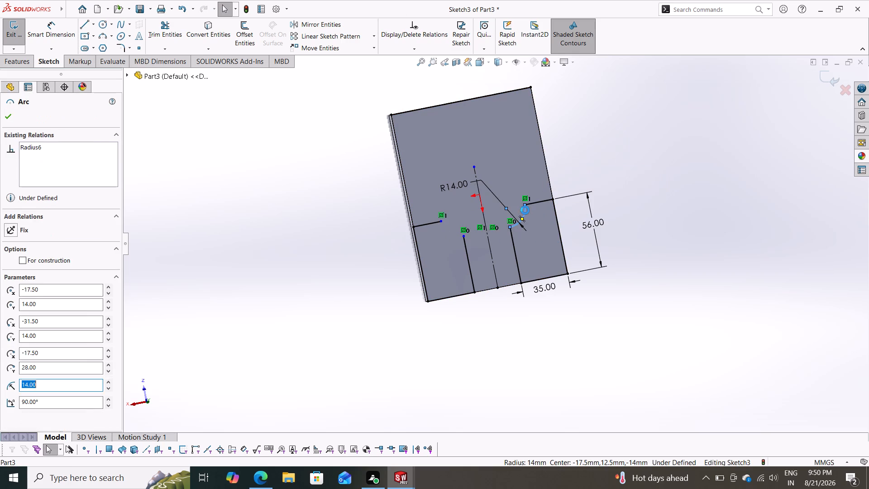
key("Delete")
left_click(369, 235)
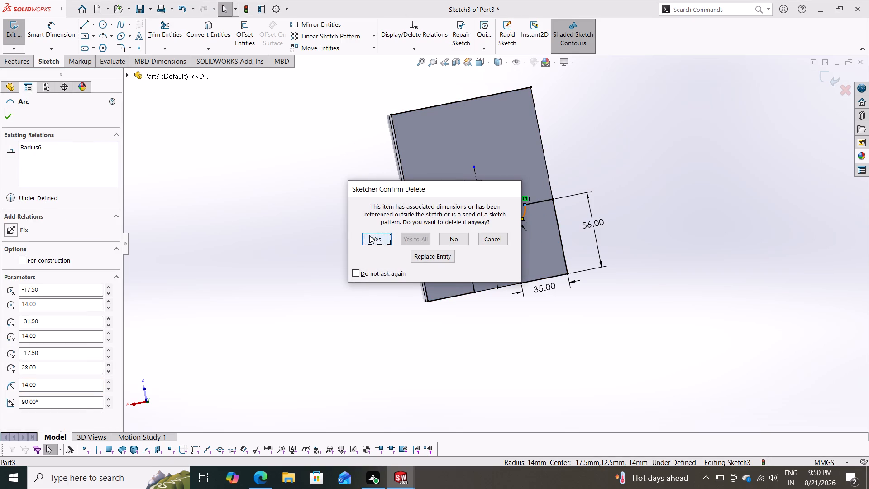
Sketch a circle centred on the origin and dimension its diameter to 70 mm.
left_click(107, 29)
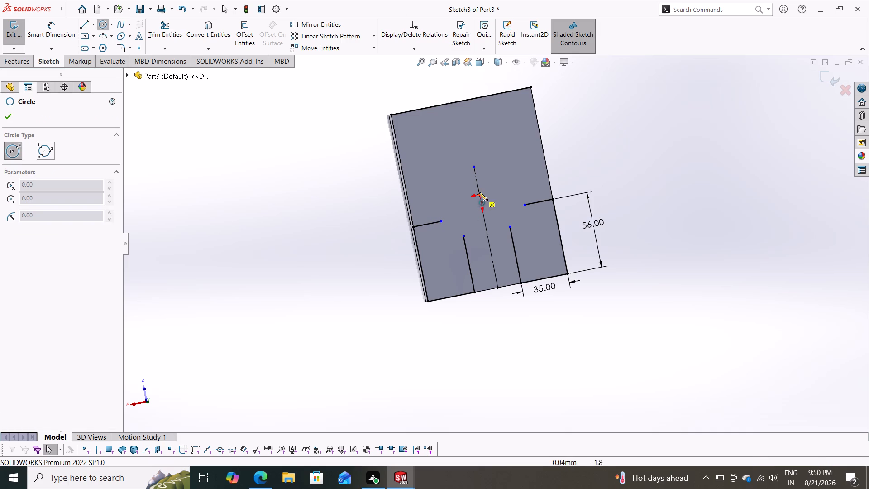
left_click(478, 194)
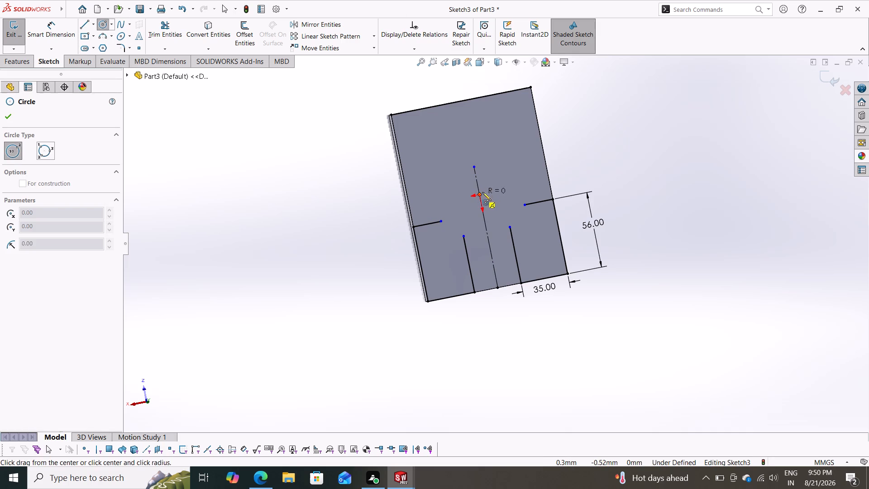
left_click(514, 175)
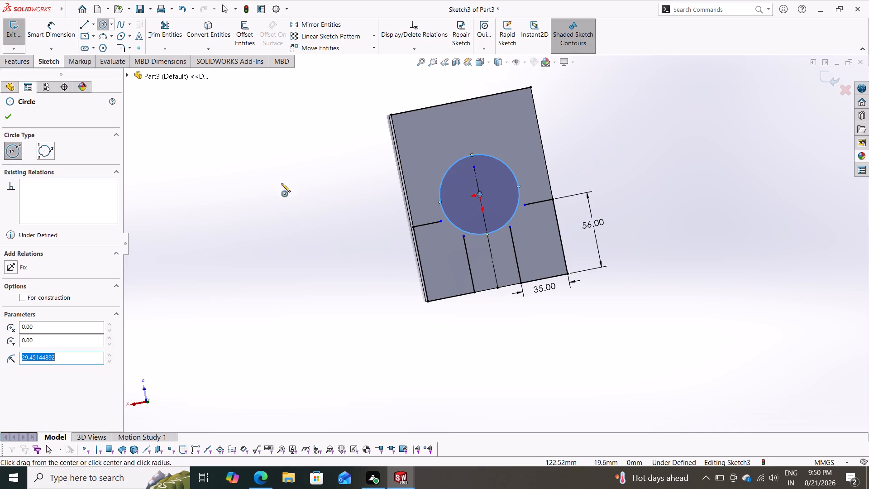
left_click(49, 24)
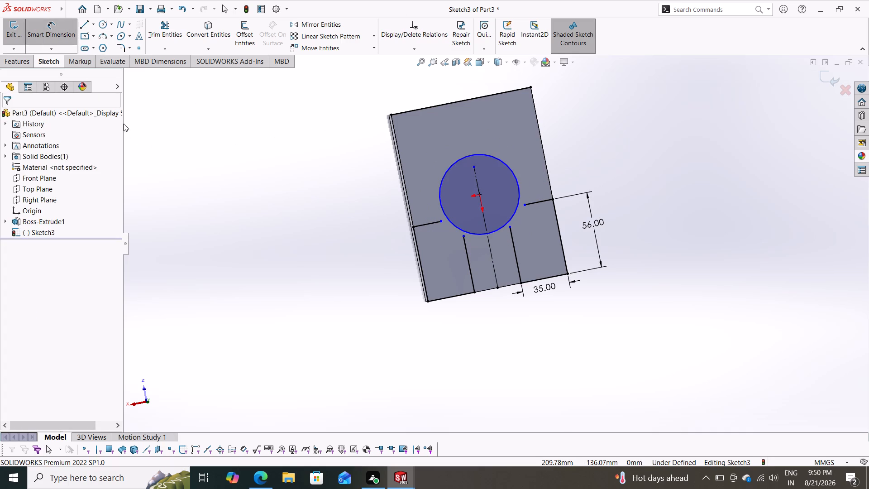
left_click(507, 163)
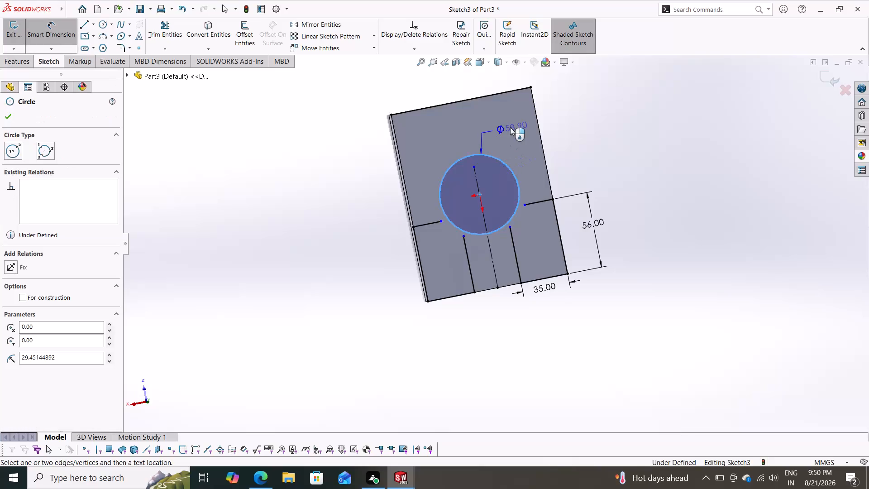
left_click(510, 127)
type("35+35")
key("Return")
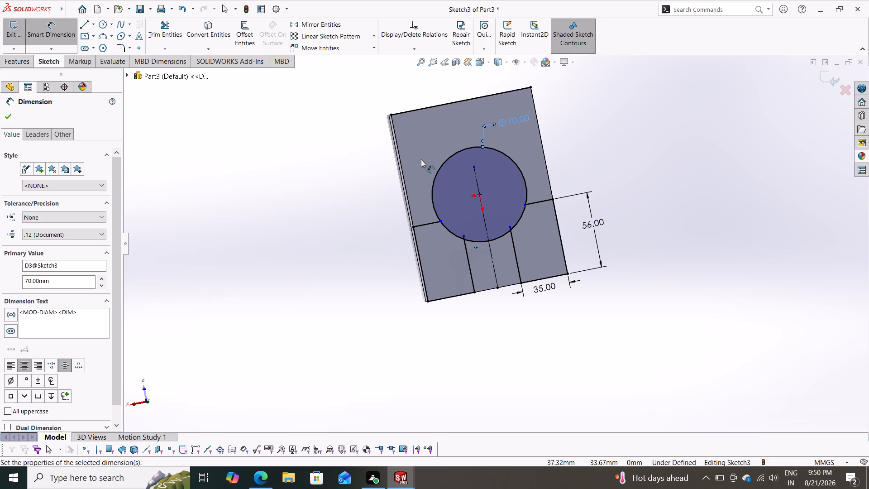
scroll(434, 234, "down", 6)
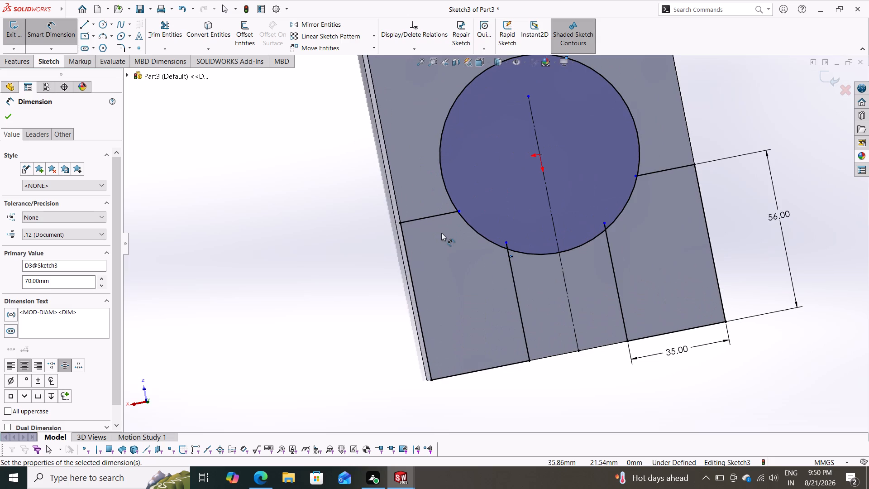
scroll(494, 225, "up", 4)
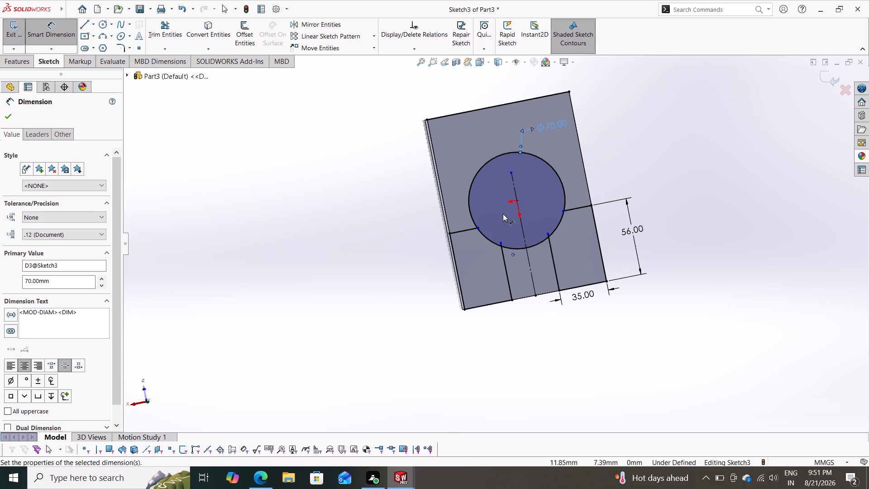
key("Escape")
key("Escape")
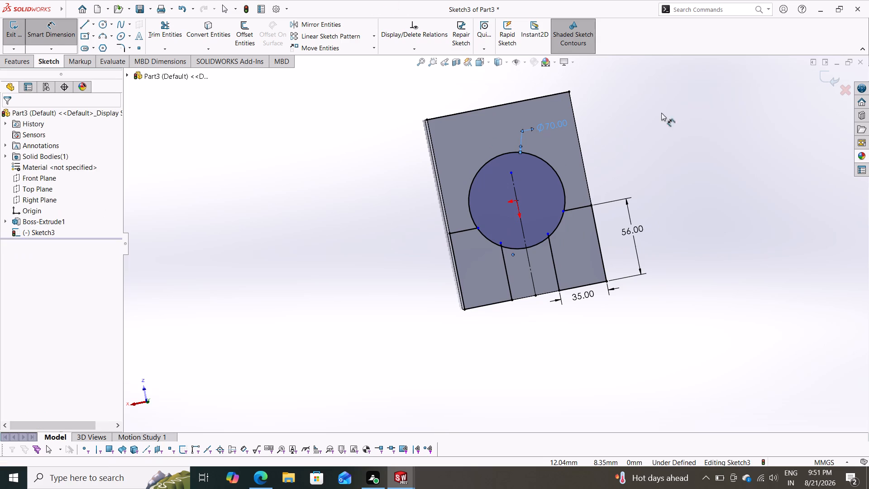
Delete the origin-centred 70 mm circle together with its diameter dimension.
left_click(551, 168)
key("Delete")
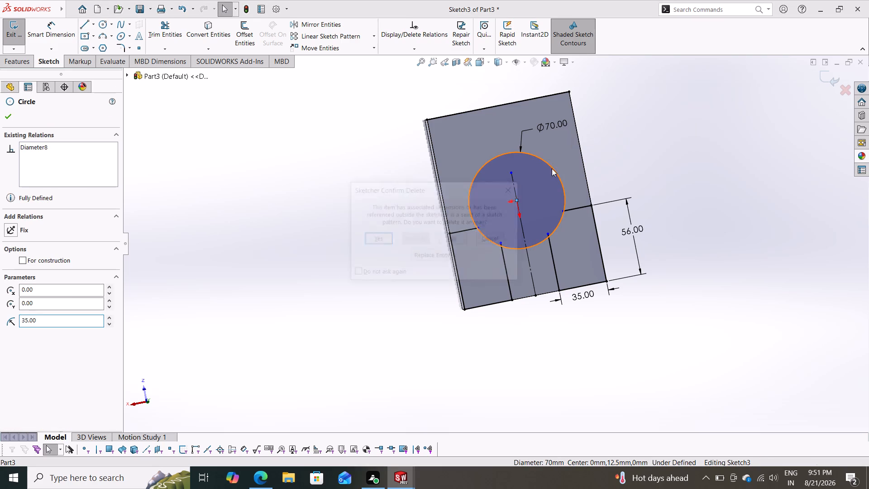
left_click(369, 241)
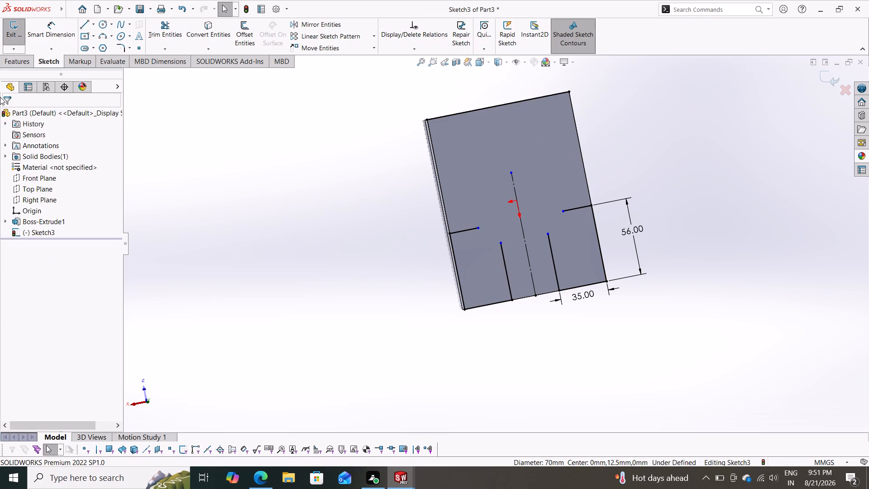
Sketch a circle centred on the centreline's free end, tangent to the 105 mm edge opposite the corner profiles, and set its diameter to 70 mm.
left_click(104, 29)
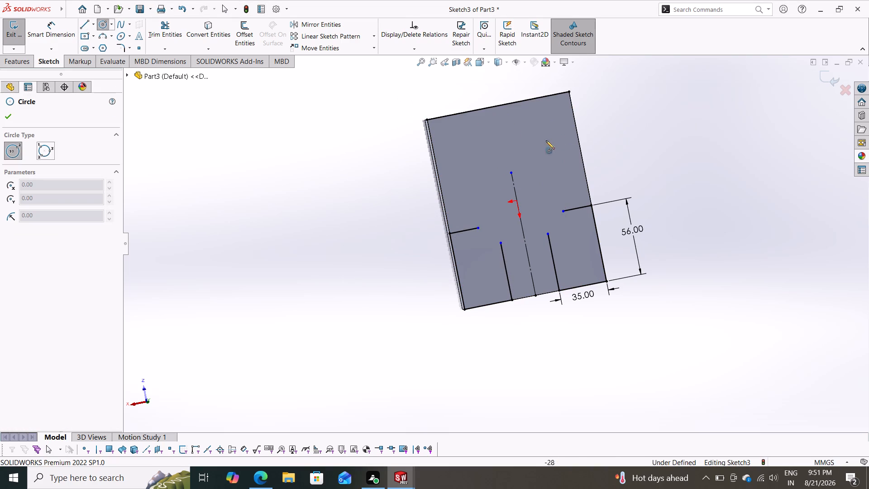
left_click(513, 173)
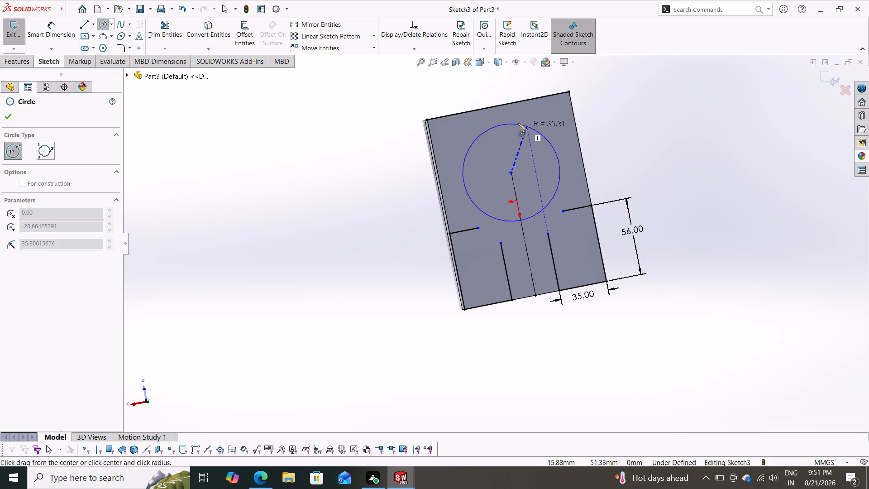
left_click(505, 103)
key("Escape")
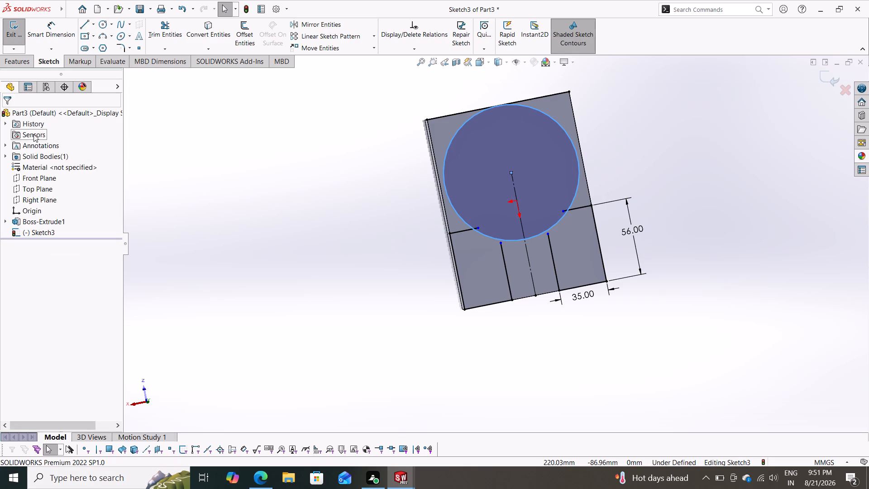
left_click(48, 26)
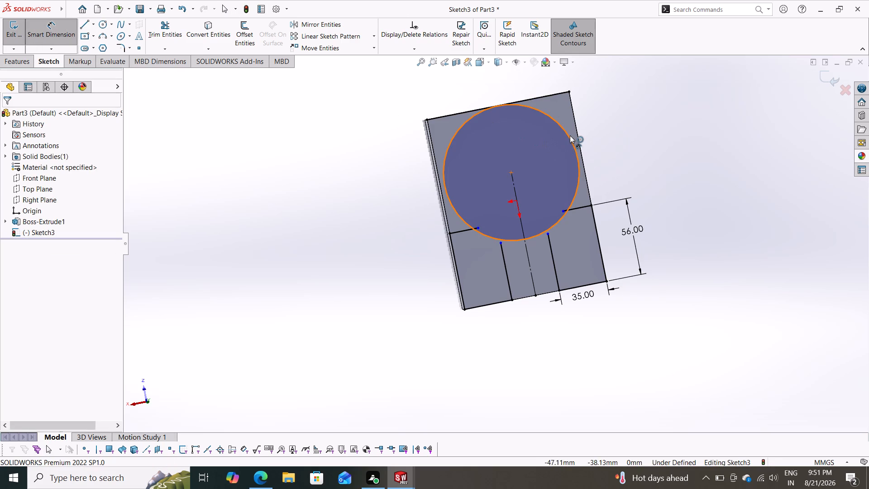
left_click(569, 135)
left_click(617, 138)
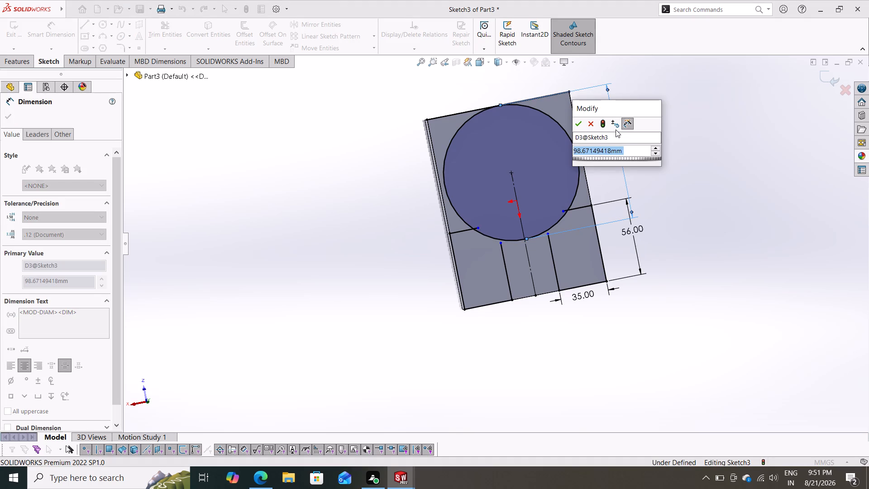
type("35+35")
key("Return")
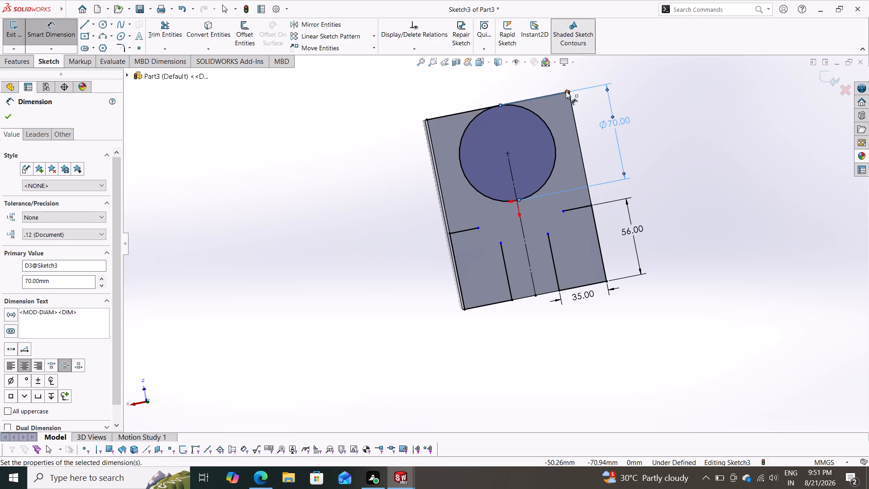
key("Escape")
Examine where the circle meets the 105 mm edge and check that edge's sketch relations.
scroll(552, 124, "down", 1)
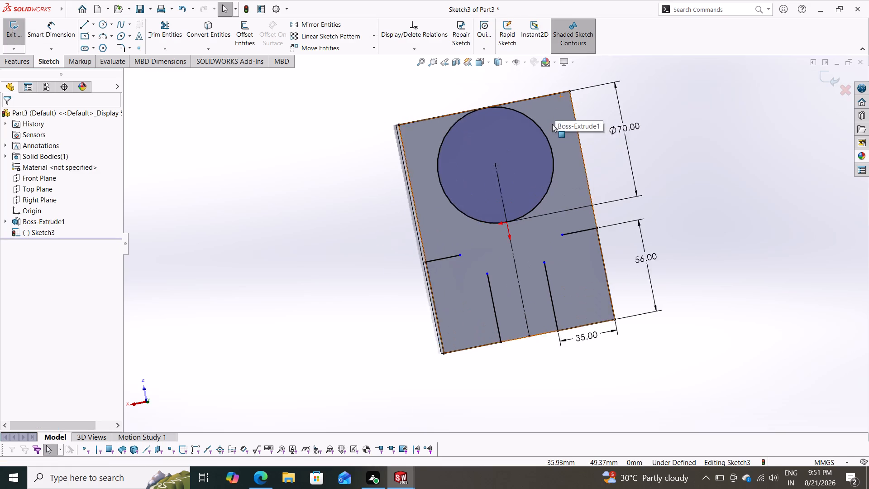
scroll(552, 124, "down", 5)
scroll(506, 154, "up", 3)
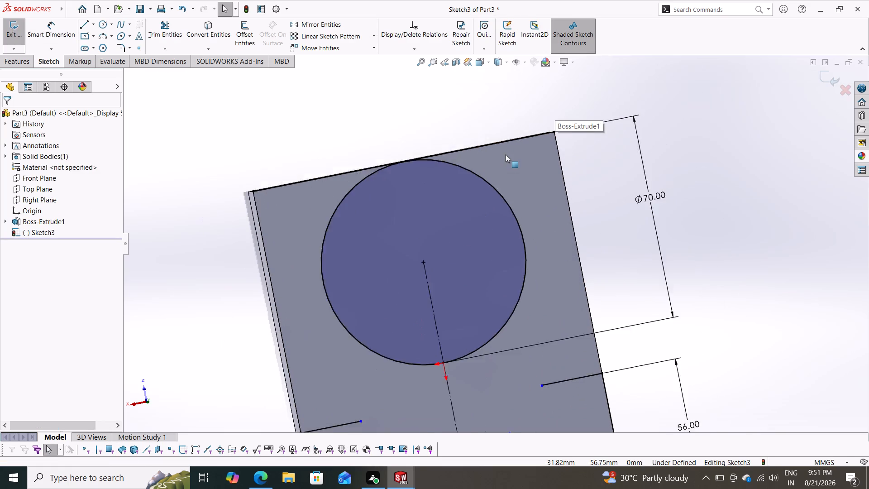
scroll(499, 167, "up", 2)
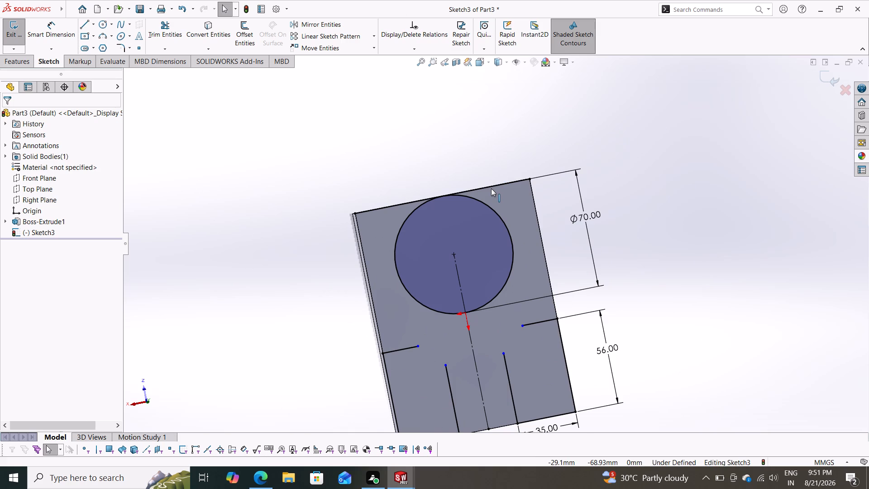
key("Escape")
key("Escape")
scroll(481, 197, "down", 6)
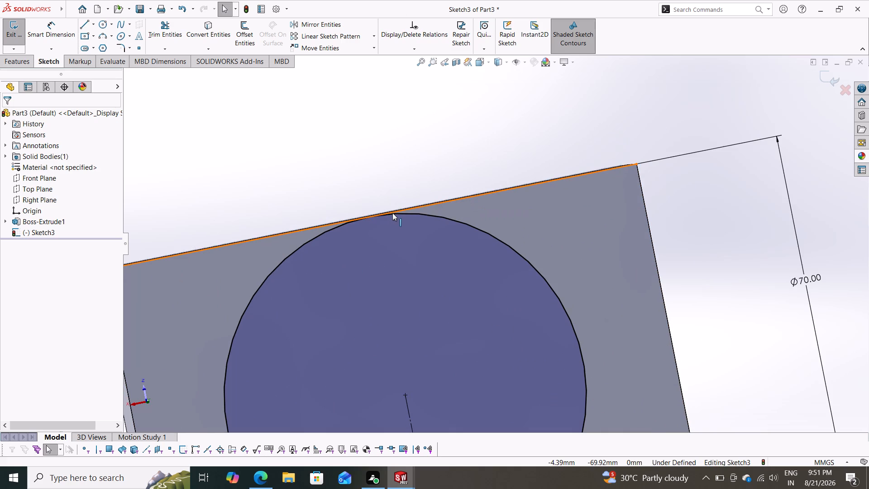
left_click(392, 213, "shift")
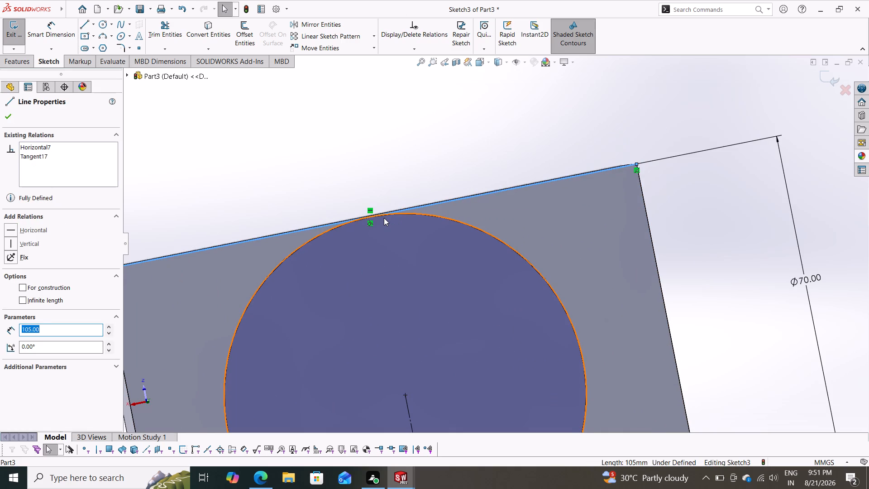
key("Escape")
scroll(384, 218, "down", 6)
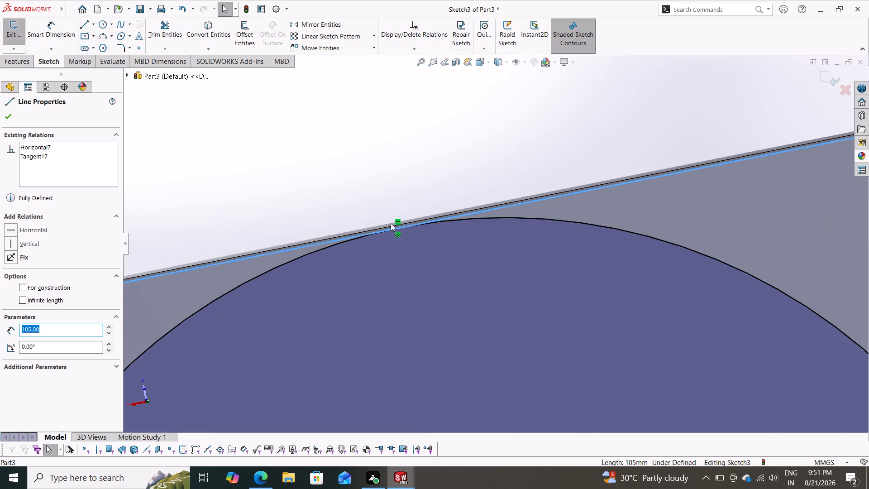
scroll(398, 225, "down", 6)
scroll(411, 230, "up", 4)
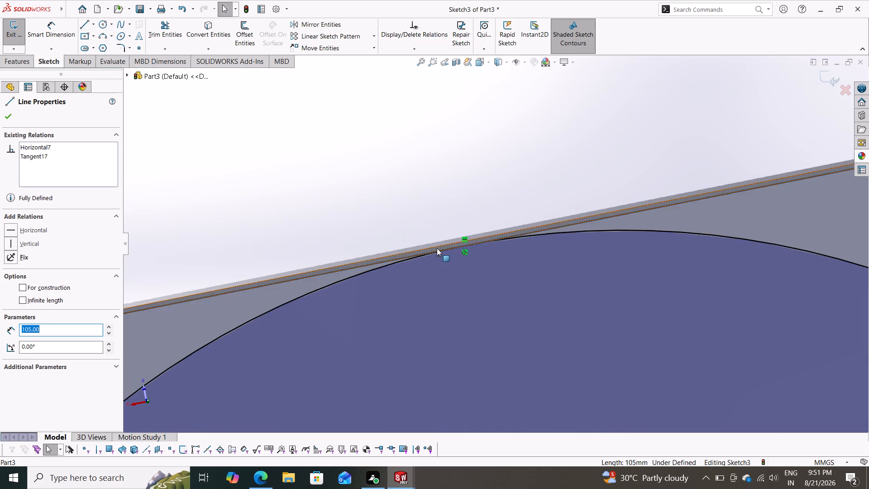
scroll(440, 264, "up", 8)
scroll(503, 296, "up", 4)
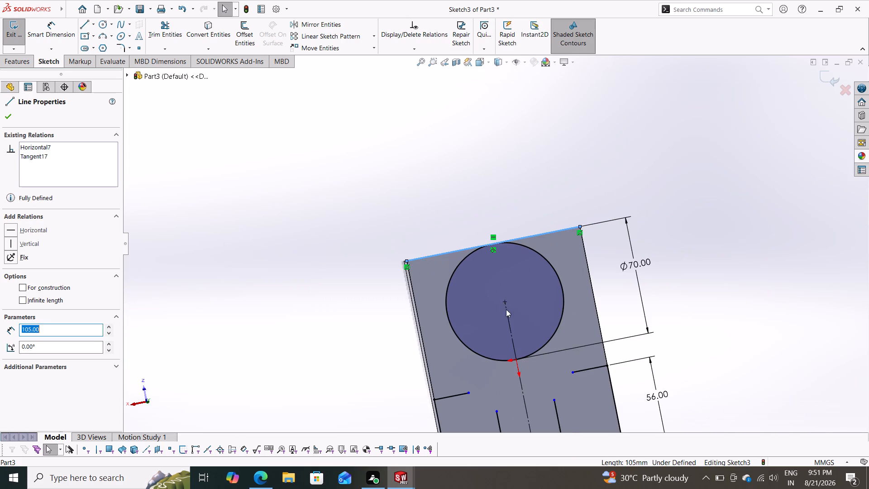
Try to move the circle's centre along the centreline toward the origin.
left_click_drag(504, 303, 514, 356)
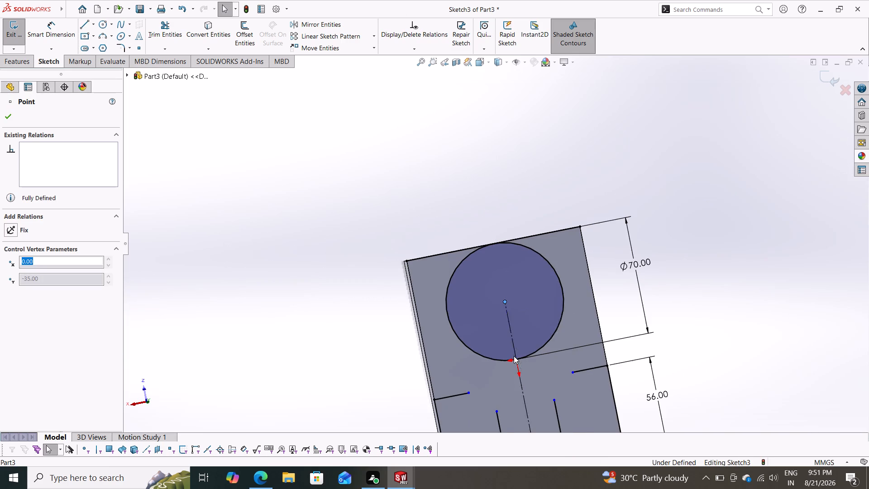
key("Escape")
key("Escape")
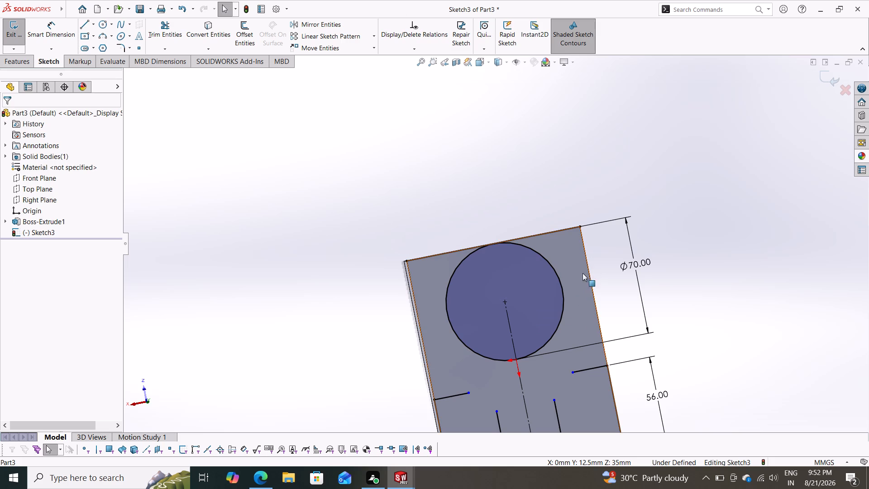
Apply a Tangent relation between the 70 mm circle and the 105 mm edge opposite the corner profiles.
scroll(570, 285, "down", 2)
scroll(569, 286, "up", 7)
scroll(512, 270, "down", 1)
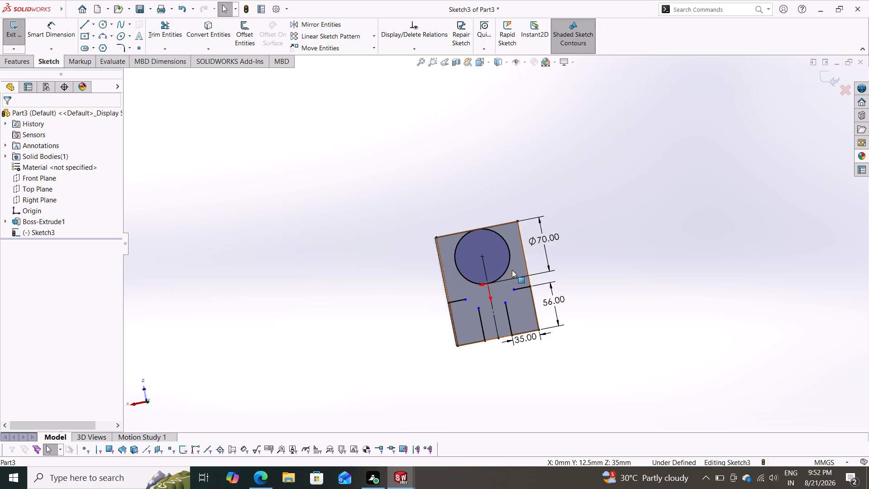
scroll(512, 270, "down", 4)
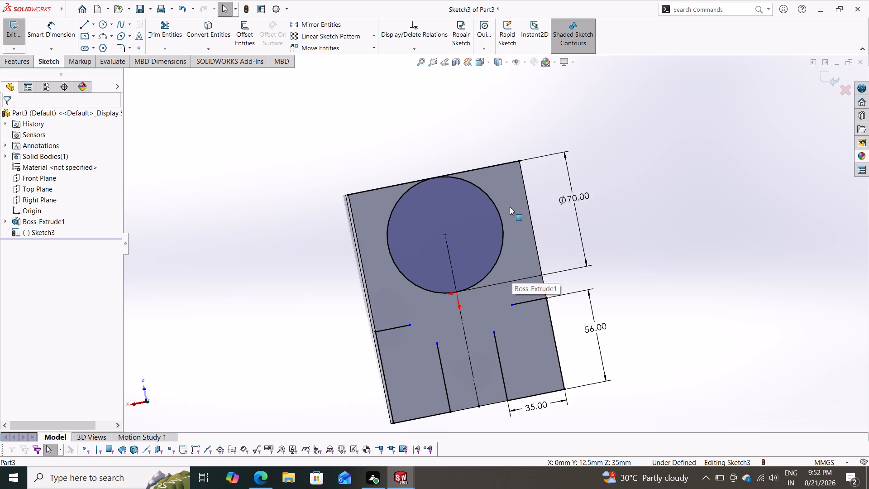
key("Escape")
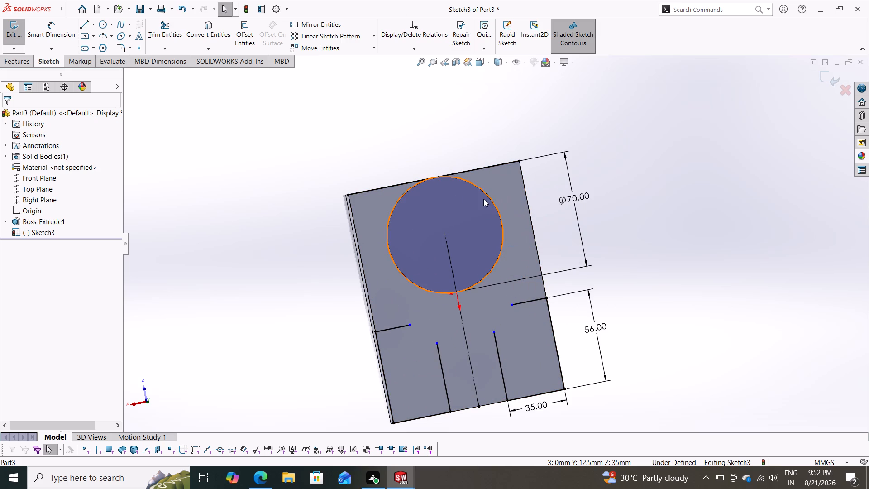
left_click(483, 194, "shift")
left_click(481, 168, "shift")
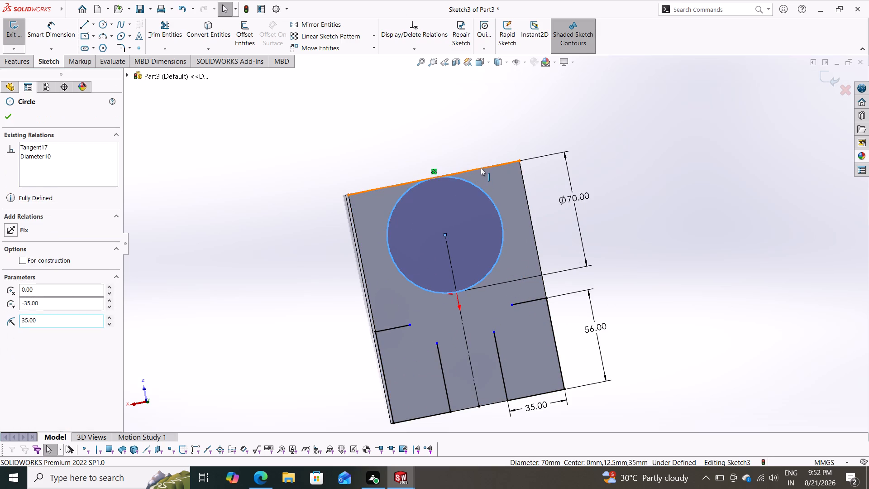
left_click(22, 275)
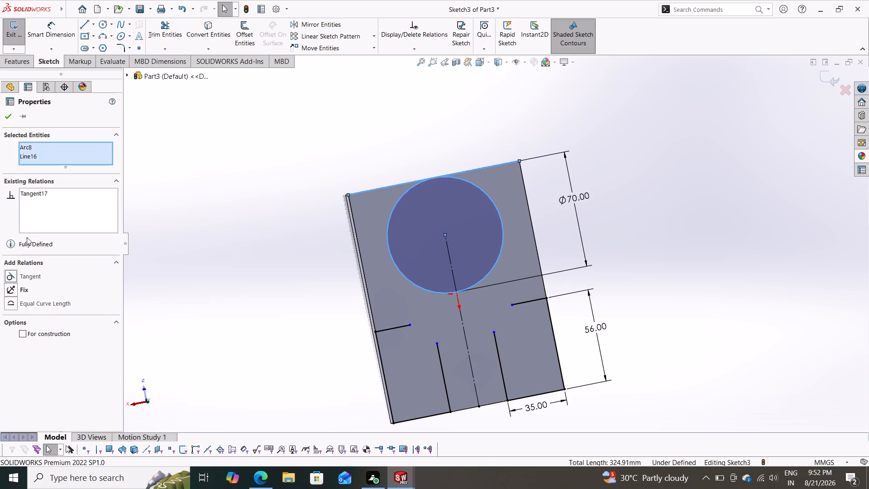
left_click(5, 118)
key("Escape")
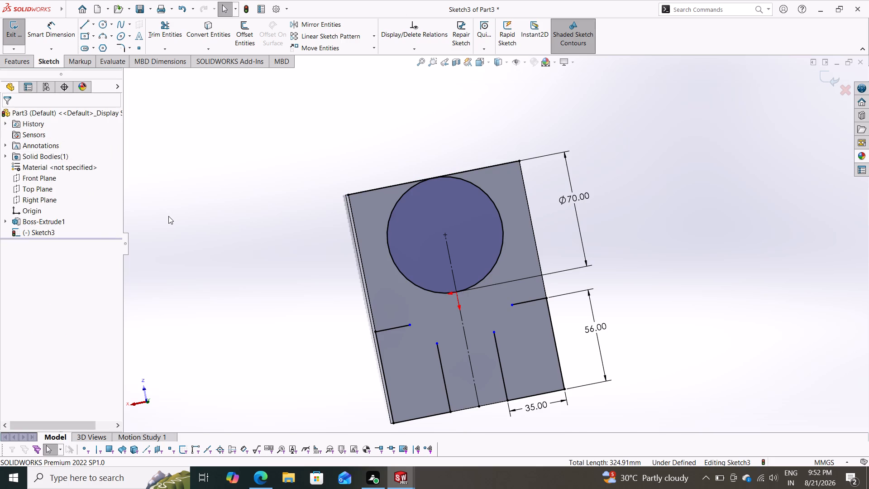
Sketch a three-point arc of about 13.4 mm radius from the free end of the undimensioned corner profile's short line to the 70 mm circle.
left_click(104, 37)
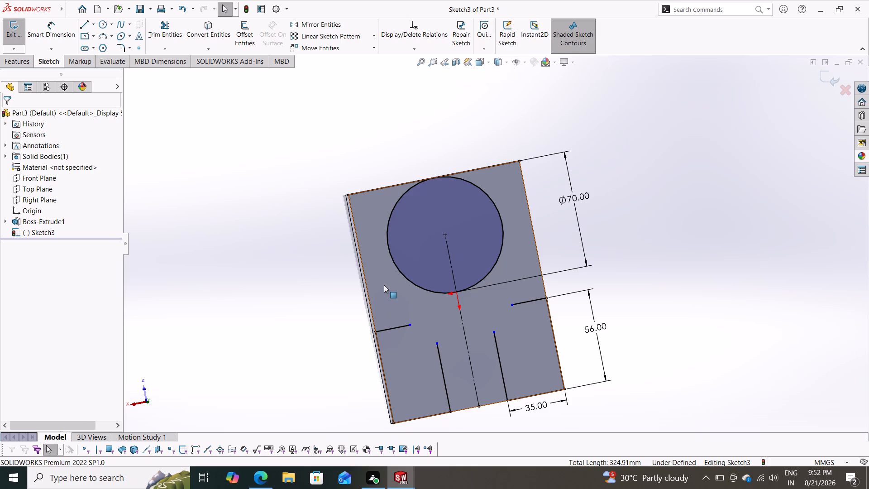
left_click(98, 38)
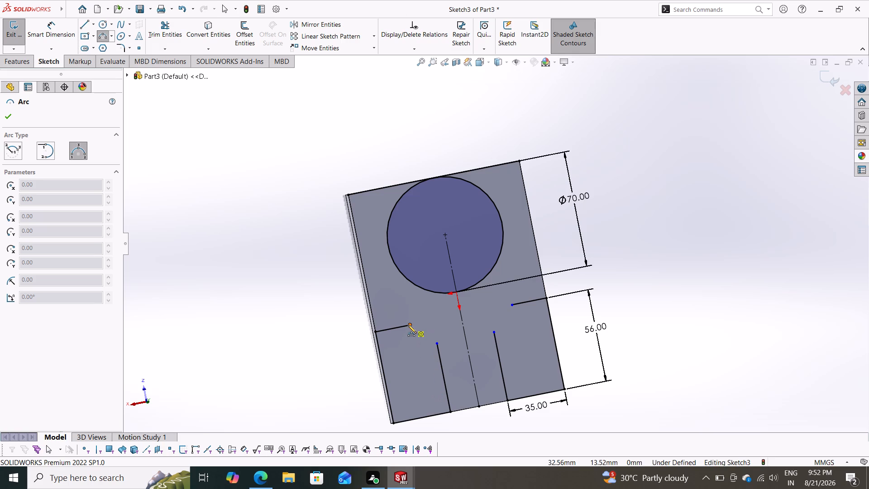
left_click(411, 326)
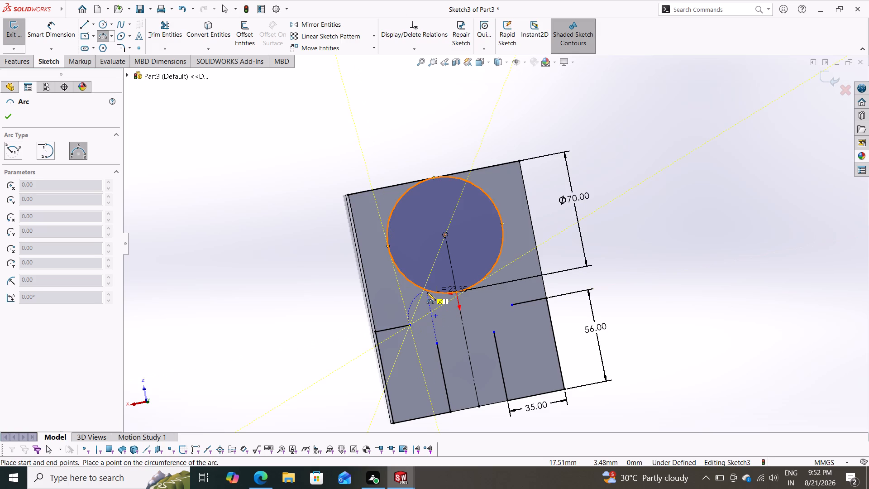
left_click(427, 291)
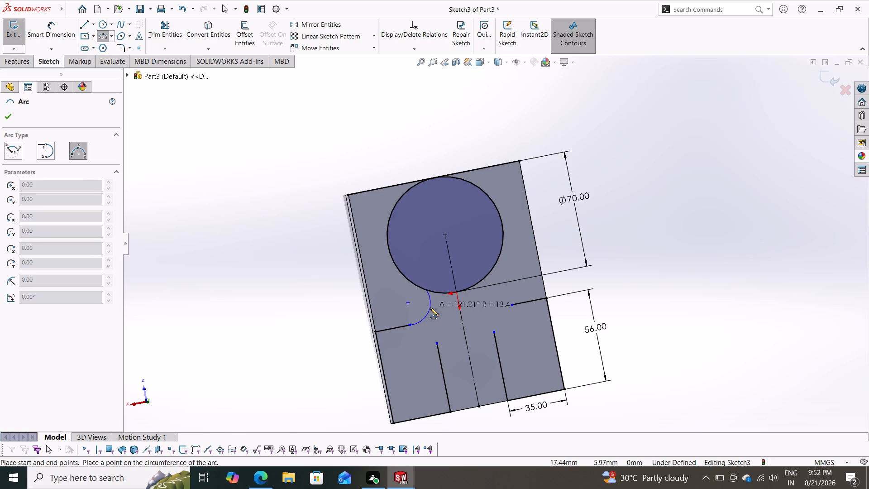
left_click(430, 307)
key("Escape")
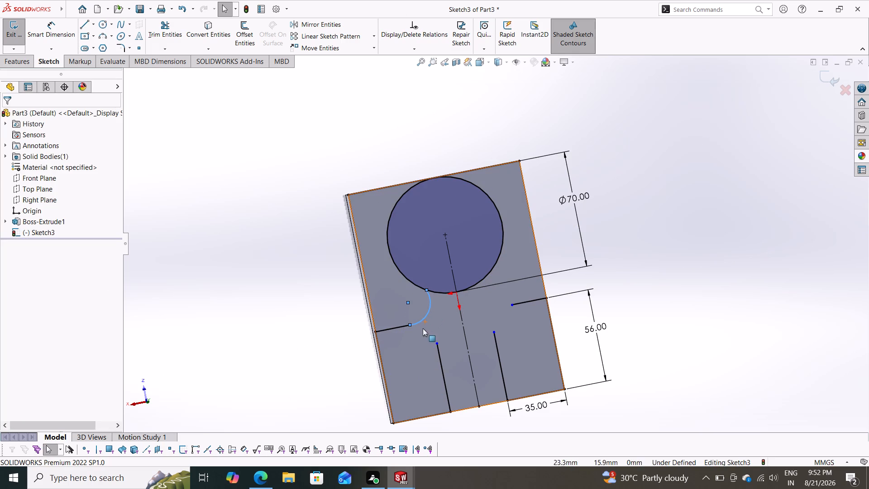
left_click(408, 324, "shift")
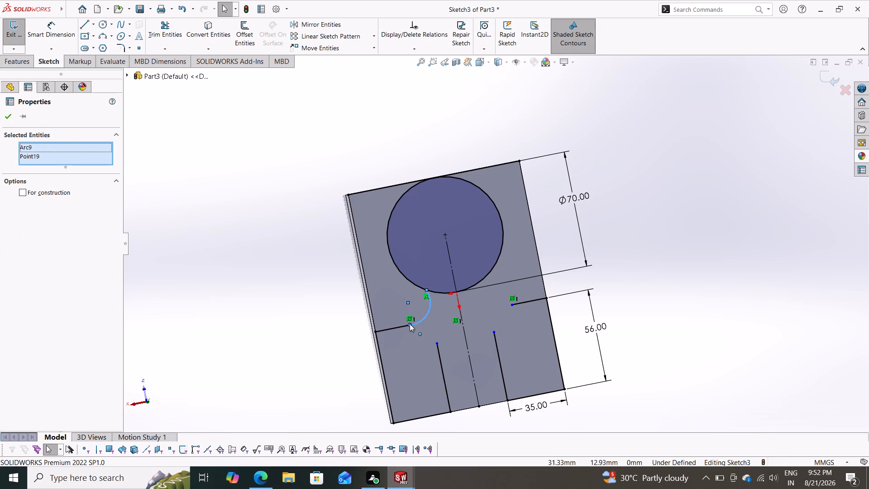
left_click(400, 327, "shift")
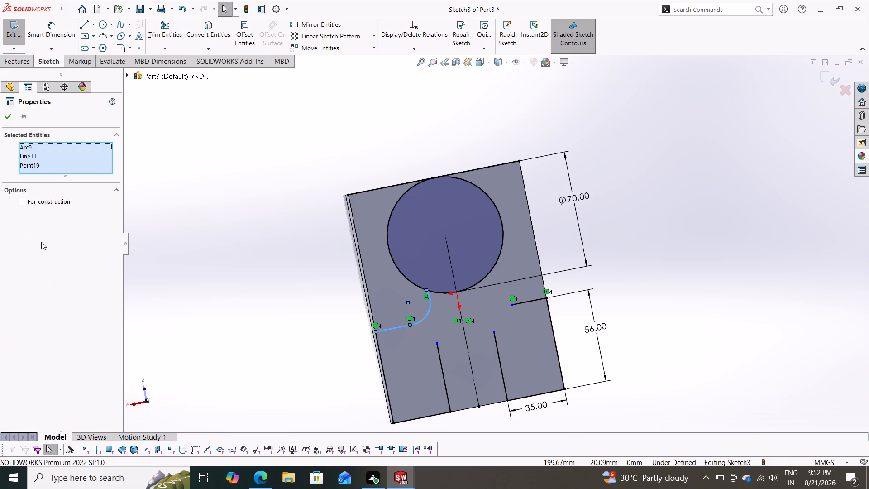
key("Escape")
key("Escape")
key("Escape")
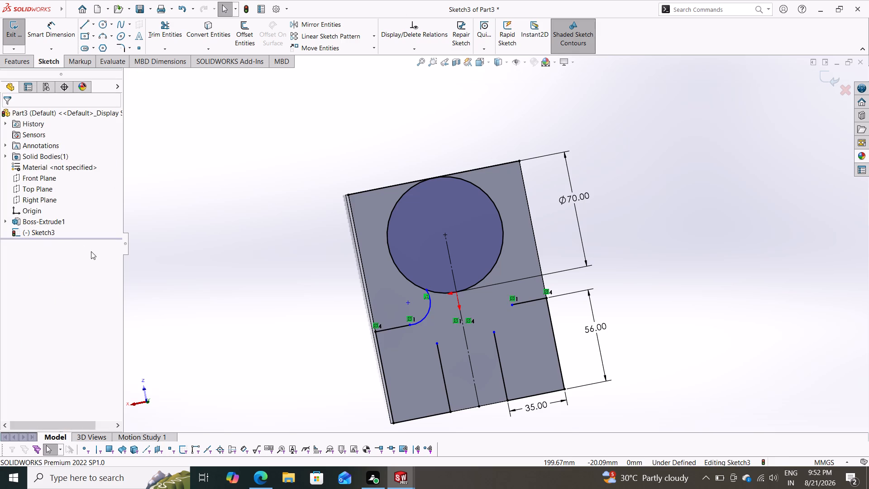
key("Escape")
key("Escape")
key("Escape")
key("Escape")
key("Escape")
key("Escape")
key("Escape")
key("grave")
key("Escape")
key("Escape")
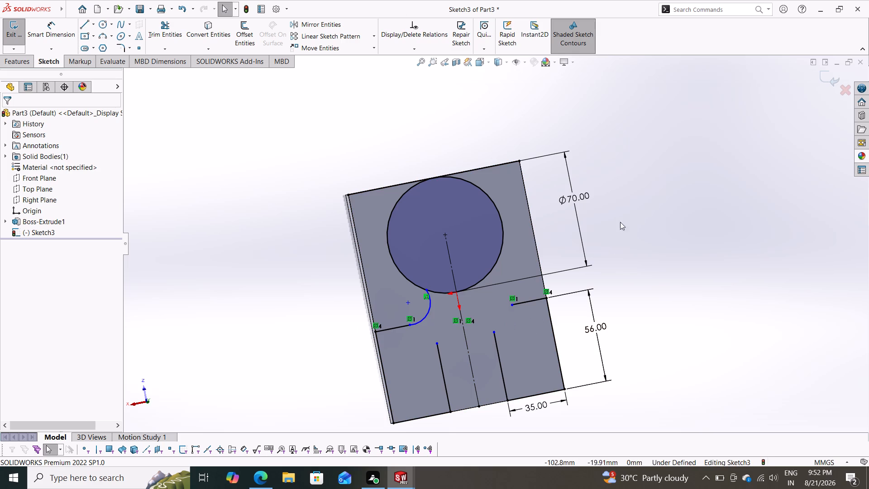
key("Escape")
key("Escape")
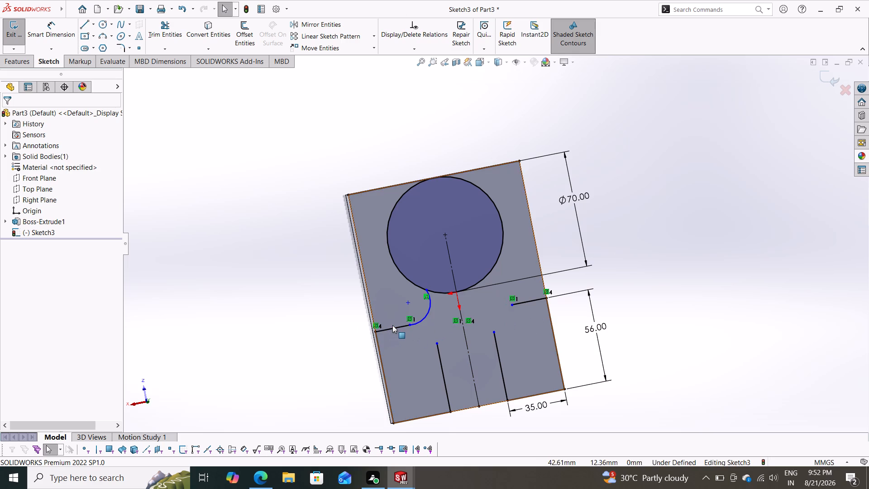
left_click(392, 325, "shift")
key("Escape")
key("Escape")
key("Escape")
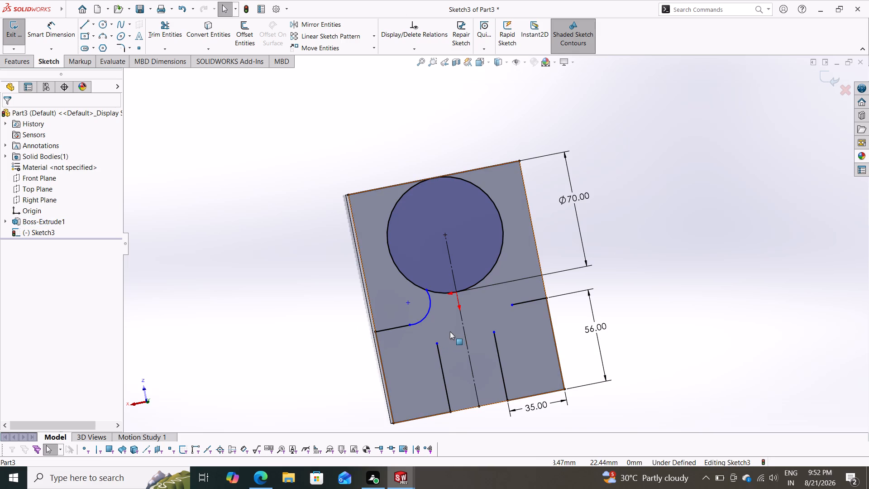
Apply a Tangent relation between the new arc and the short corner line it starts from.
left_click(402, 325, "shift")
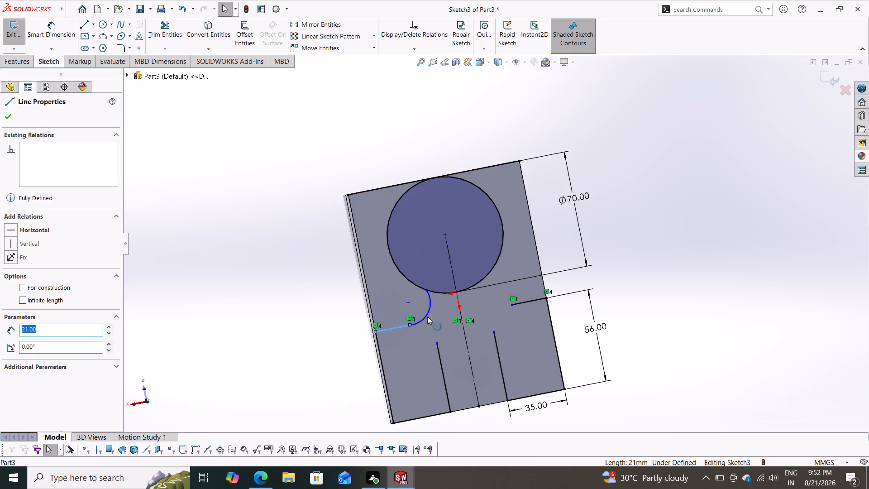
left_click(425, 316, "shift")
left_click(24, 277)
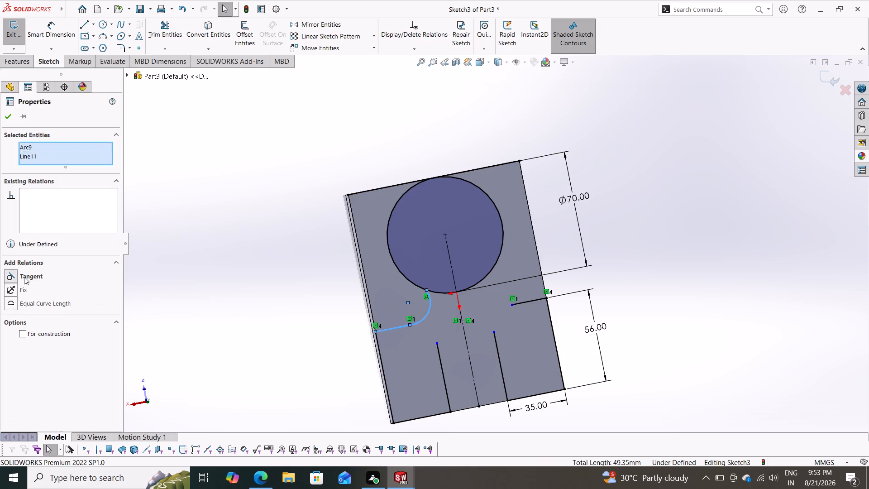
left_click(7, 116)
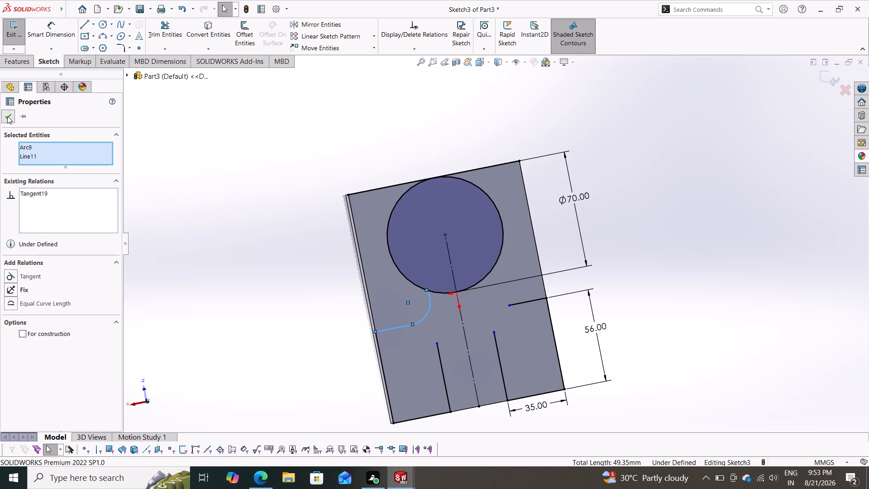
Apply a Tangent relation between the new arc and the 70 mm circle.
left_click(405, 278, "shift")
left_click(434, 290, "shift")
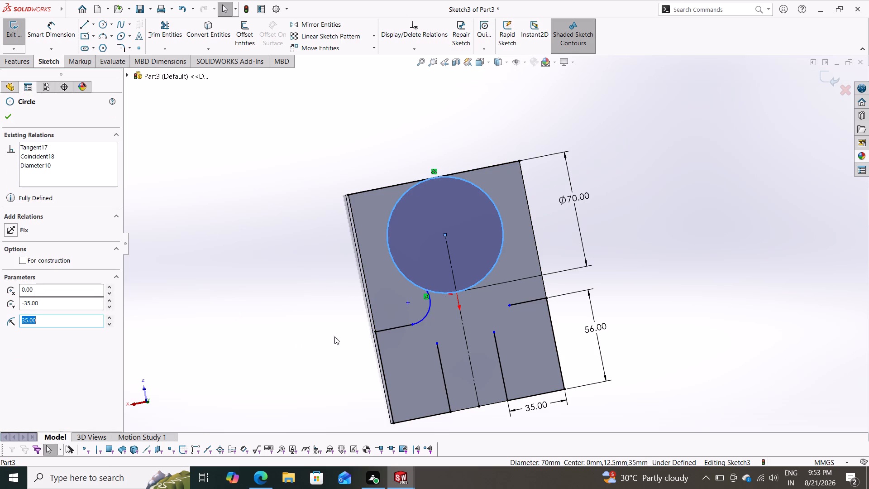
left_click(427, 315, "shift")
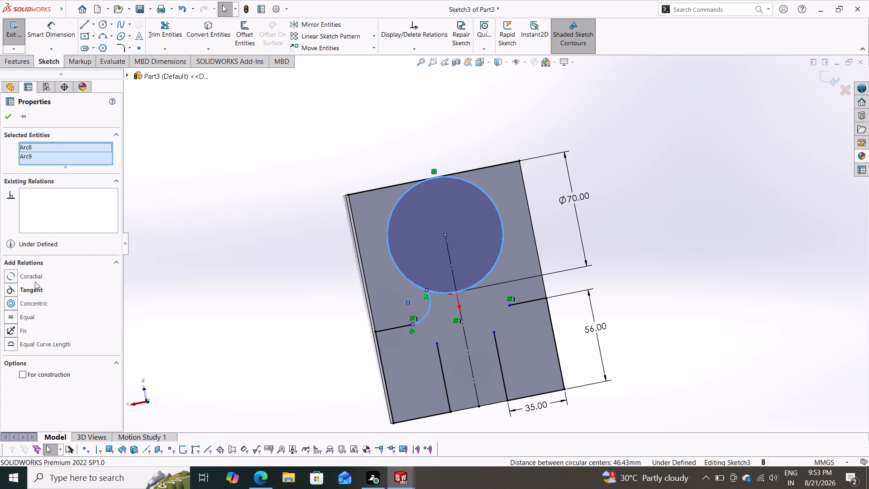
left_click(33, 287)
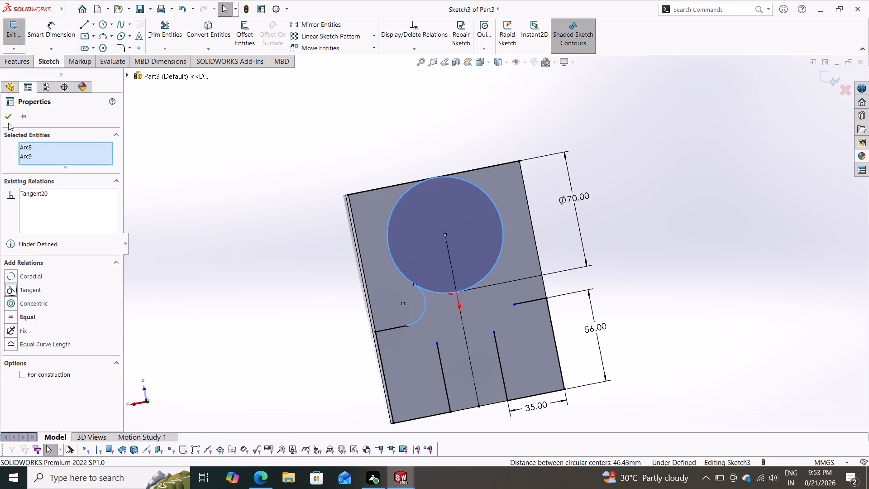
left_click(9, 122)
Dimension the new arc with a radius of 14 mm.
left_click(36, 27)
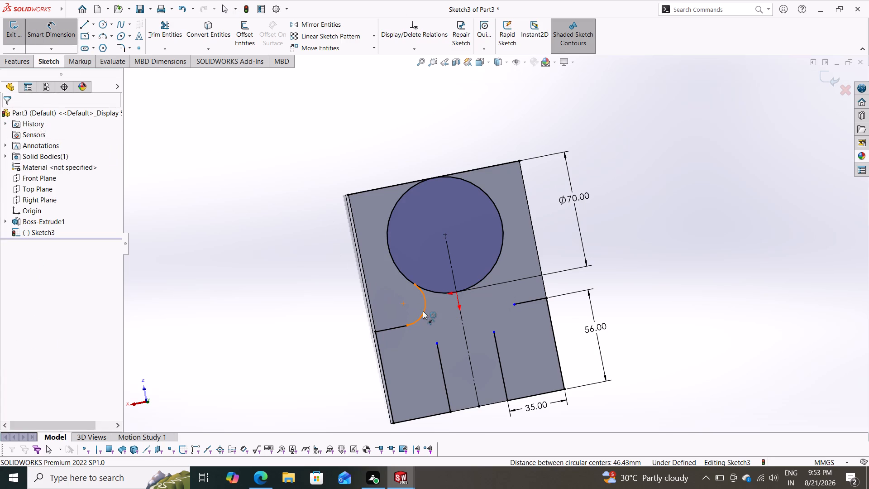
left_click_drag(423, 311, 417, 309)
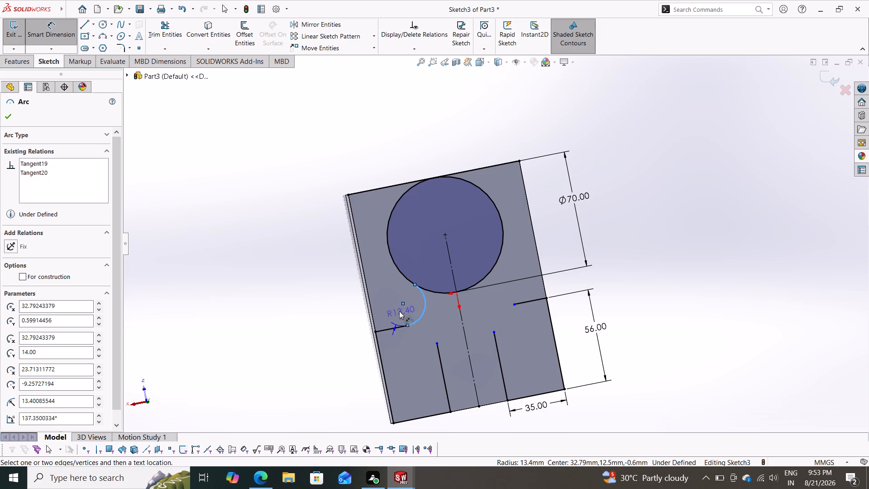
left_click(445, 317)
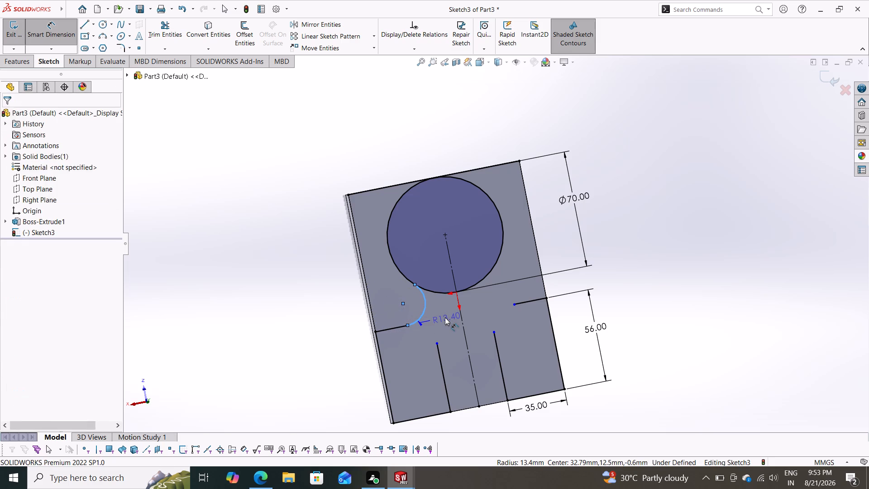
type("14")
key("Return")
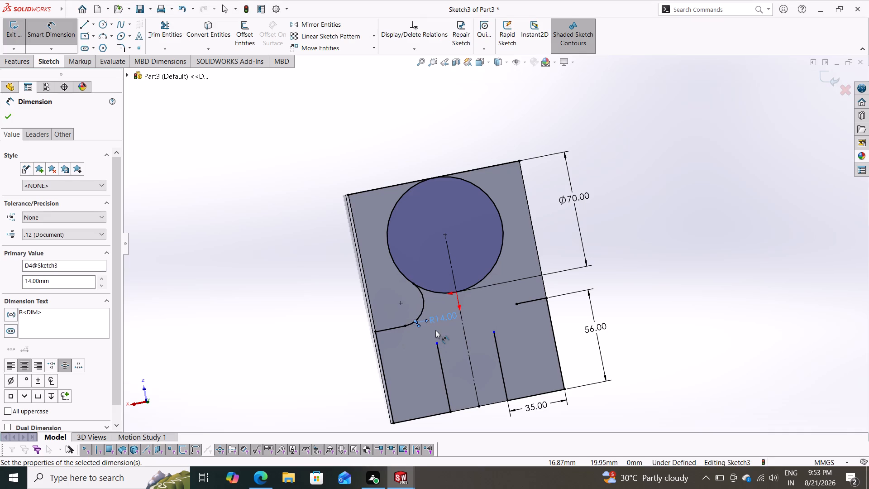
key("Escape")
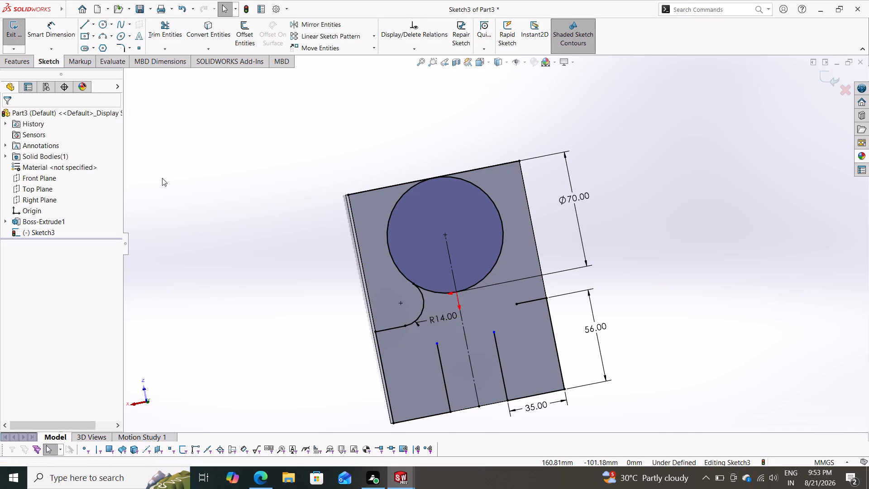
Mirror the 14 mm radius arc about the sketch centreline, keeping the original.
left_click(324, 28)
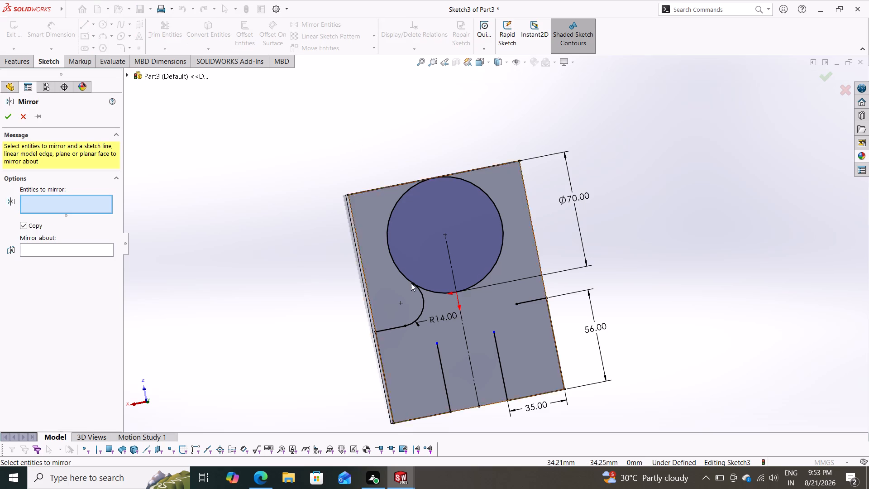
left_click(423, 297)
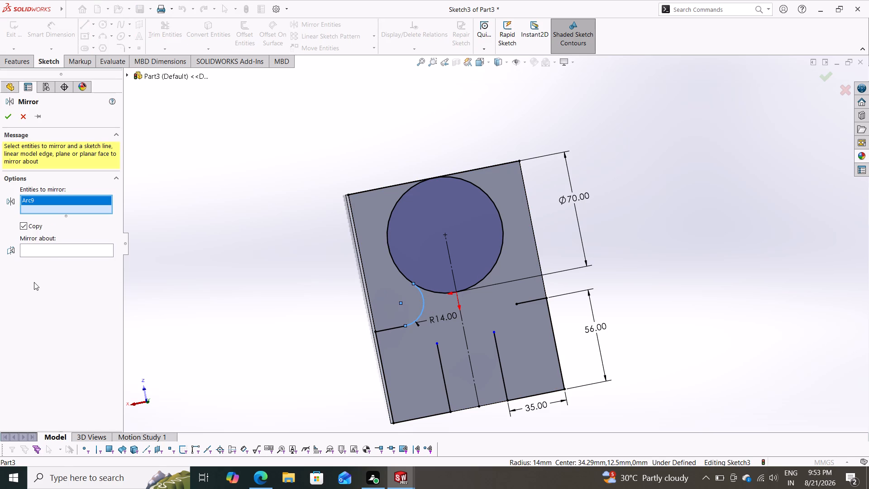
left_click(55, 247)
left_click(463, 324)
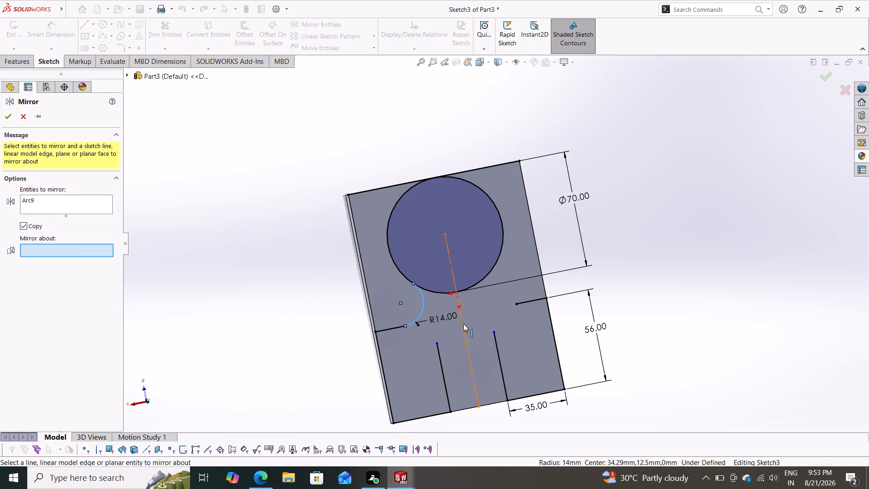
left_click(11, 120)
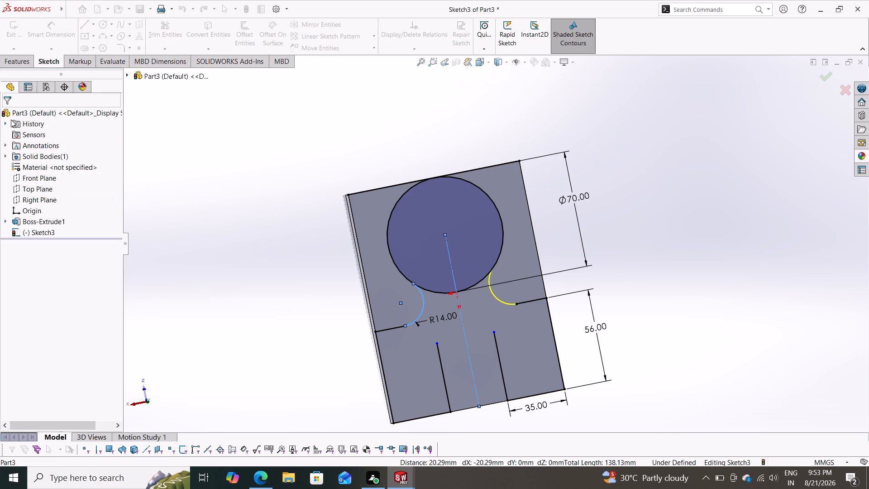
key("Escape")
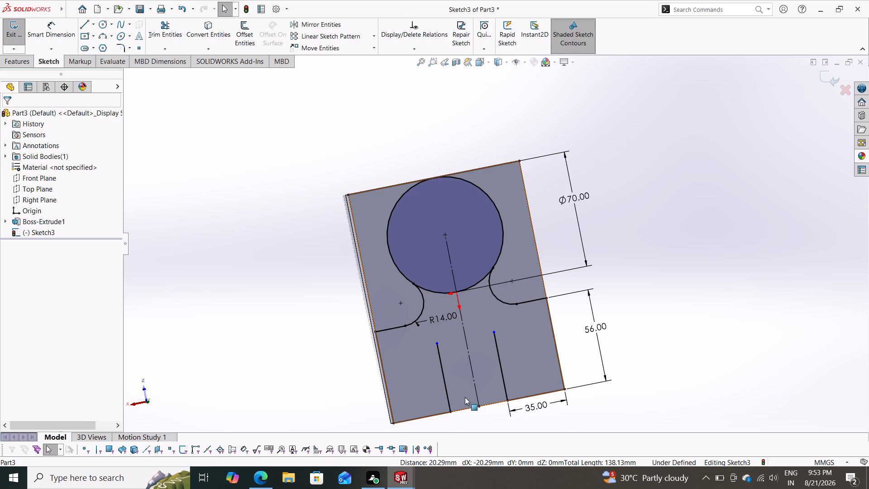
Stretch the free end of the inner line on the arc's side up to the circle and back, leaving the line about 39 mm long.
left_click_drag(438, 342, 434, 310)
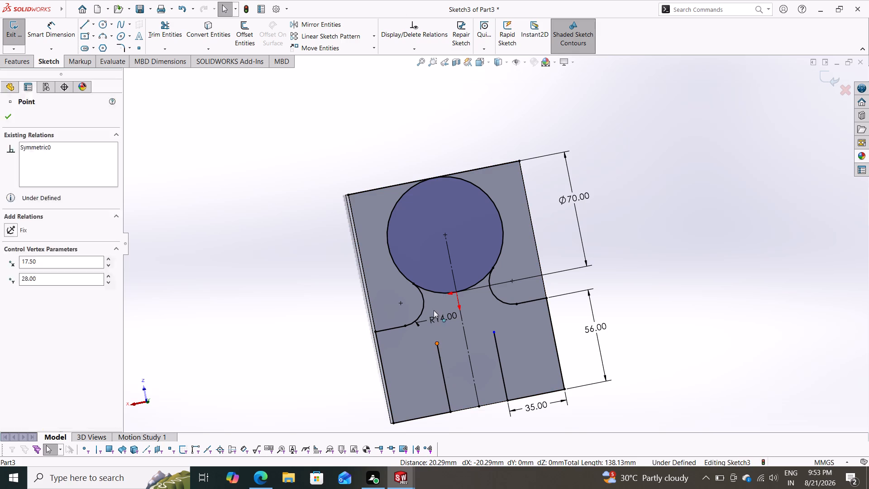
left_click_drag(434, 310, 423, 290)
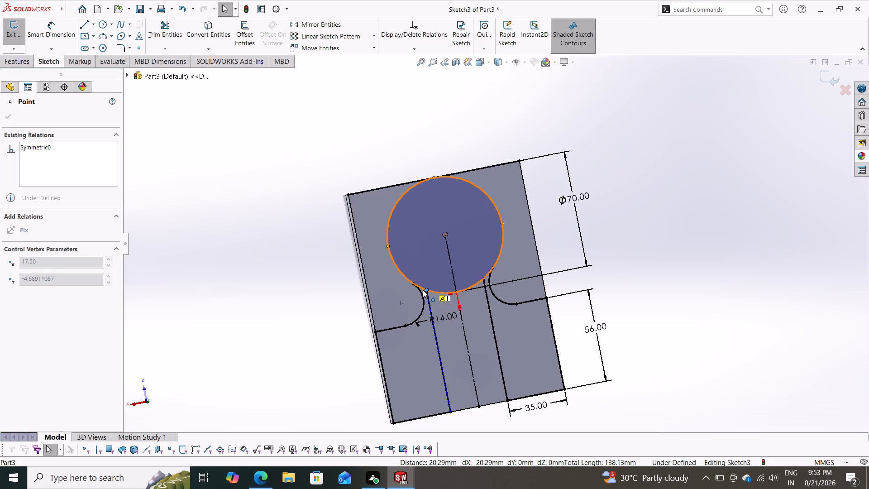
left_click_drag(423, 290, 442, 348)
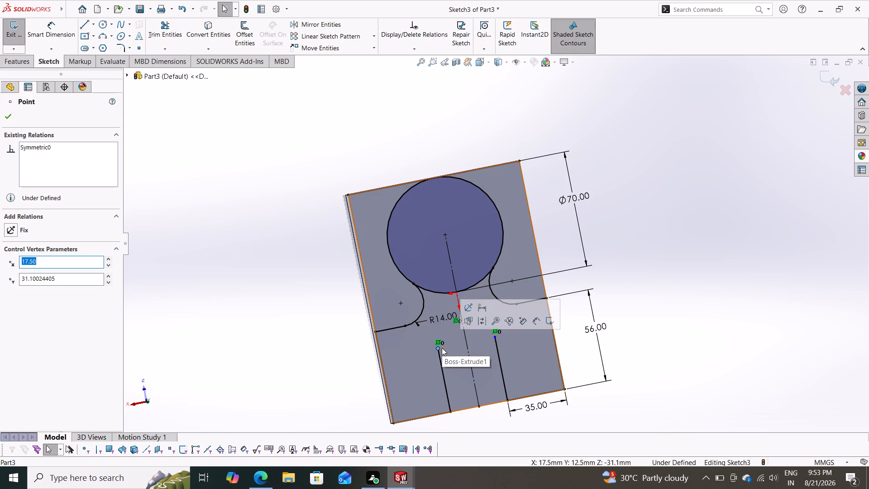
key("Escape")
key("Escape")
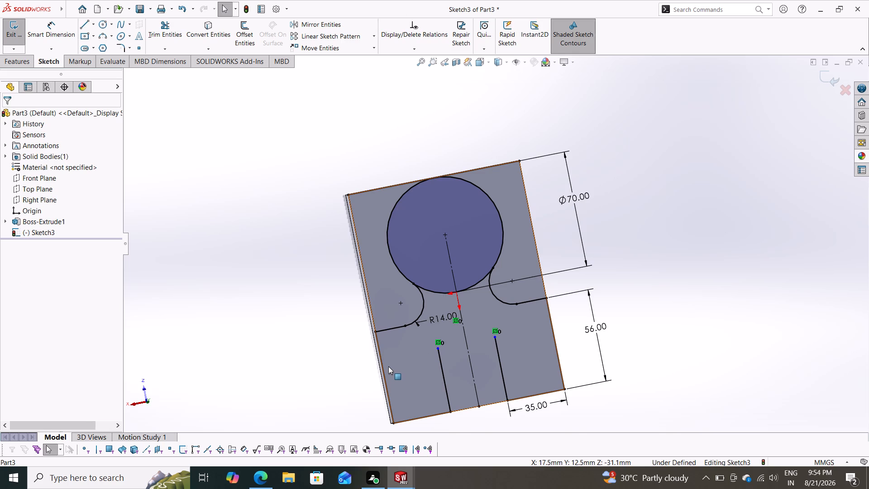
key("Escape")
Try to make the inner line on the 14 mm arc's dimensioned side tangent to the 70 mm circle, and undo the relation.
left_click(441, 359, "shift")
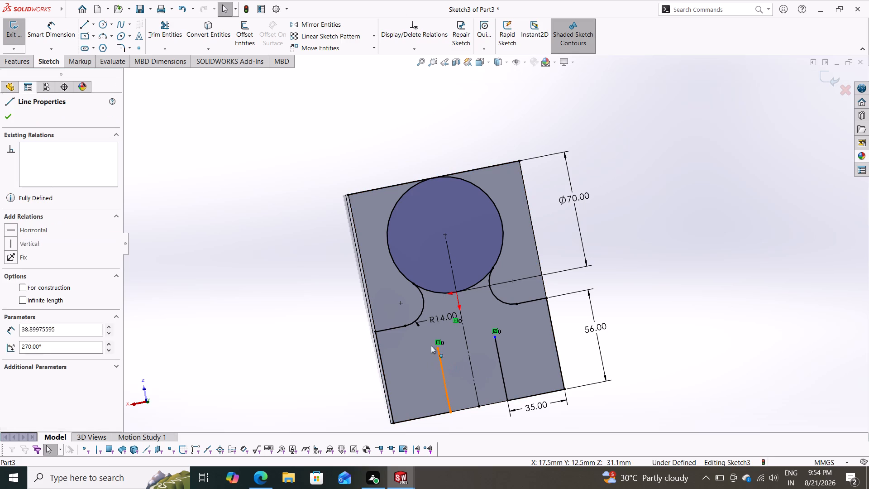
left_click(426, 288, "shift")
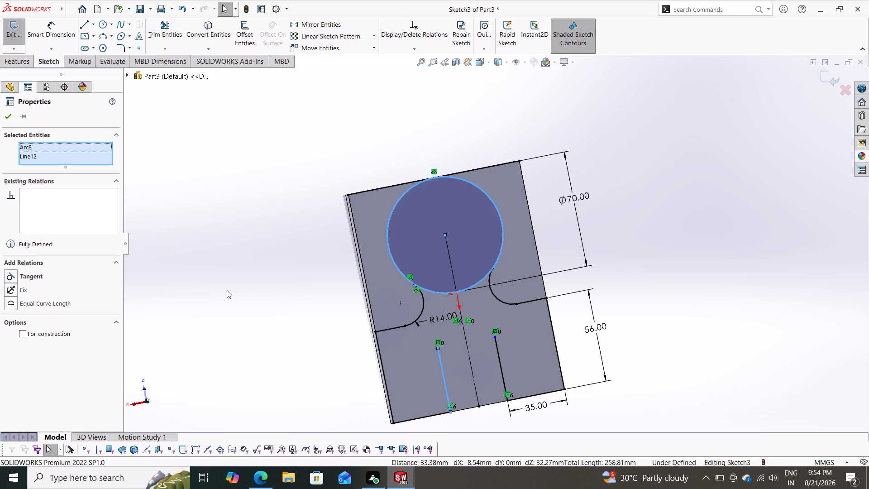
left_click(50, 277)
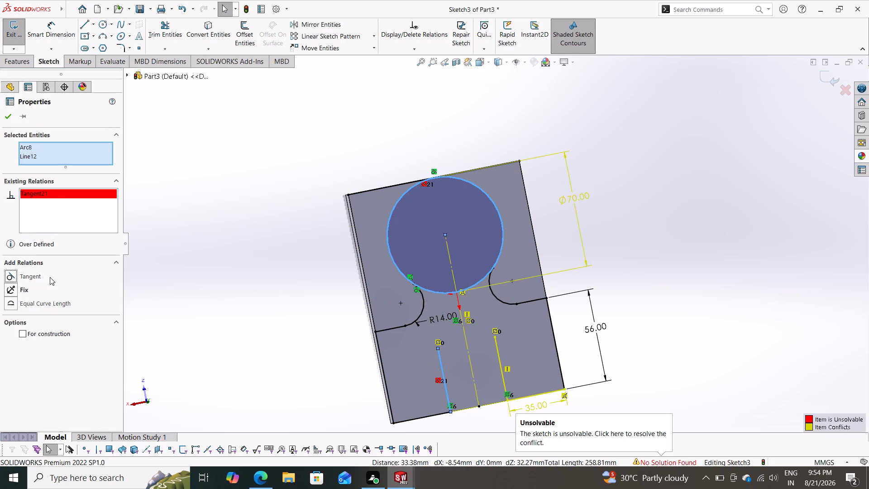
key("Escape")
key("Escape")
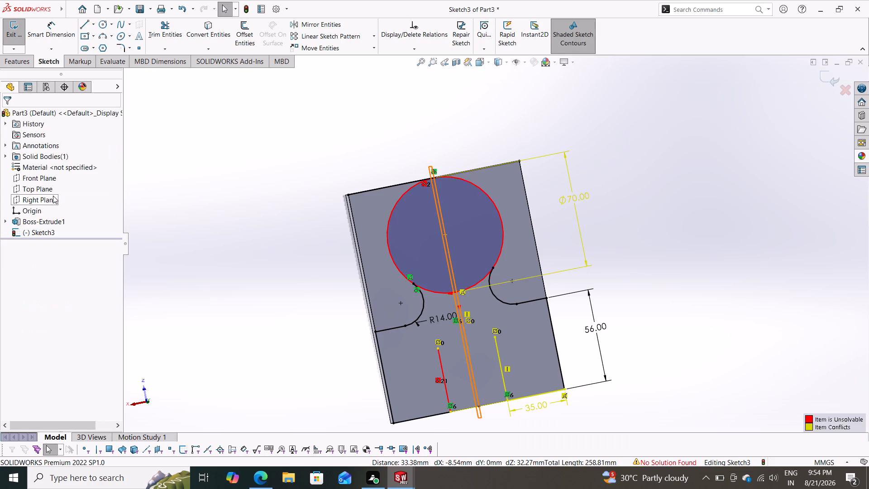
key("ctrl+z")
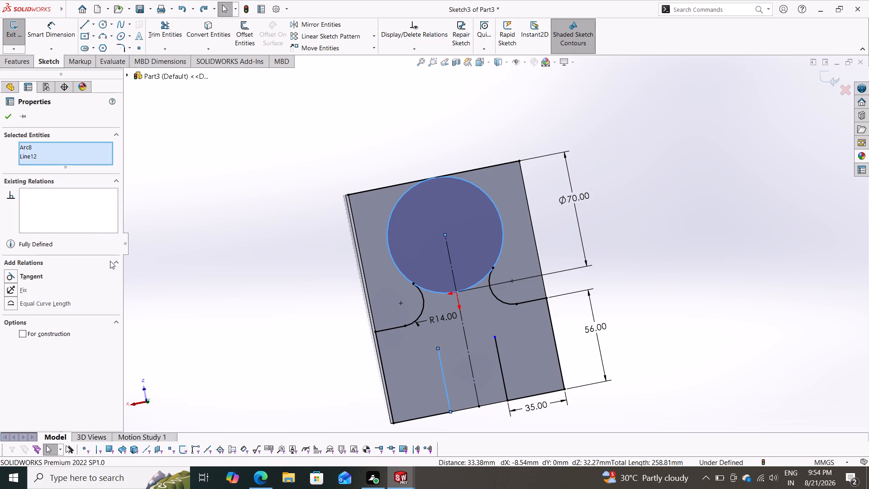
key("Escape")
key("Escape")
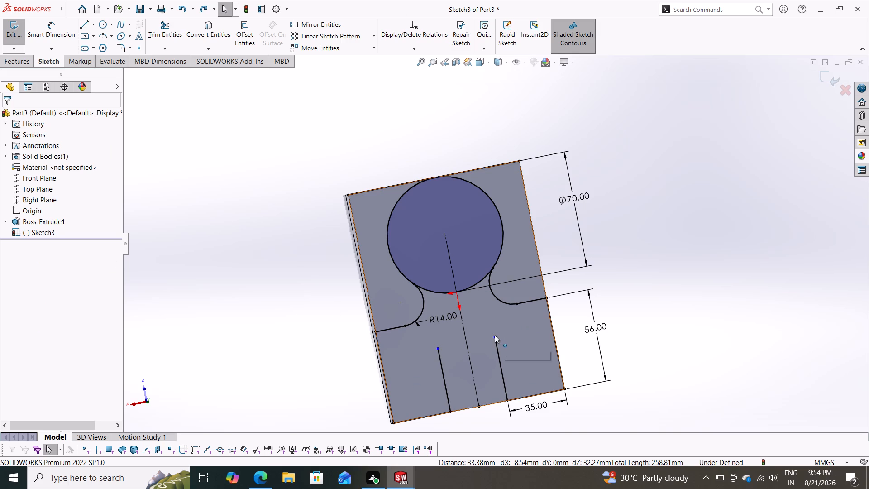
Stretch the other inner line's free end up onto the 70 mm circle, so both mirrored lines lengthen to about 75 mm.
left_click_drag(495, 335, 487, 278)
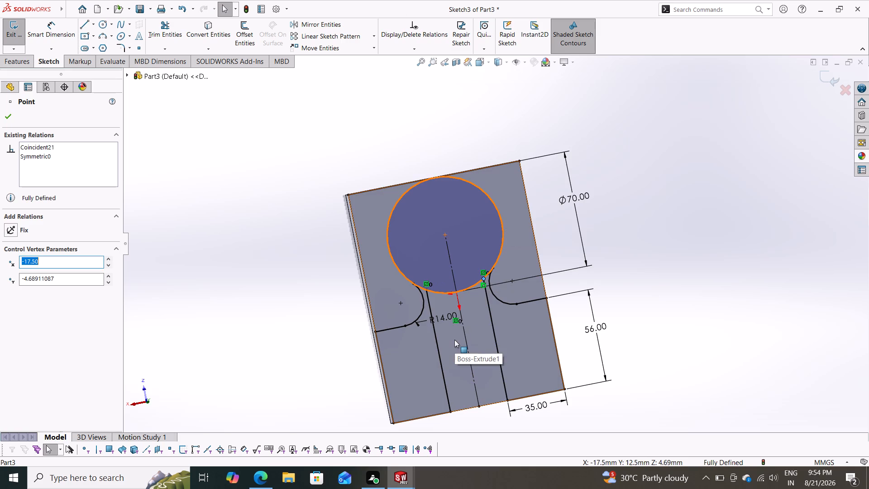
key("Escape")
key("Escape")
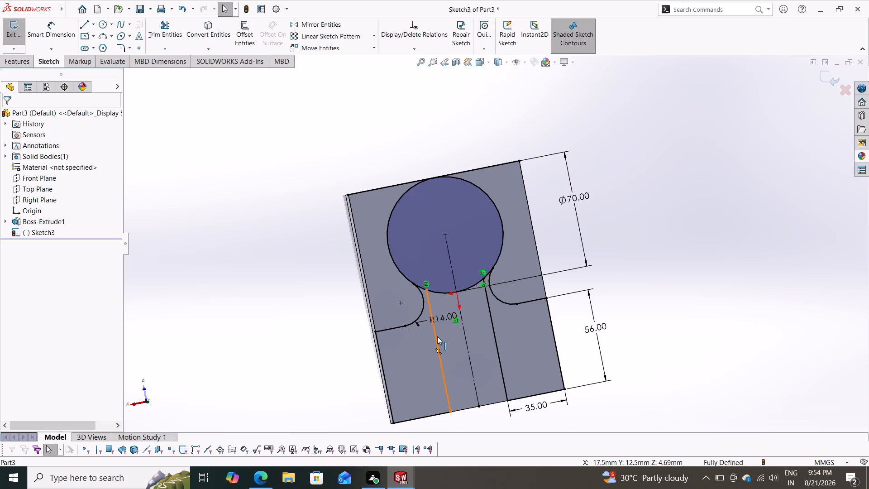
Delete the two inner lines below the circle and the 35 mm dimension that located them.
left_click(437, 336)
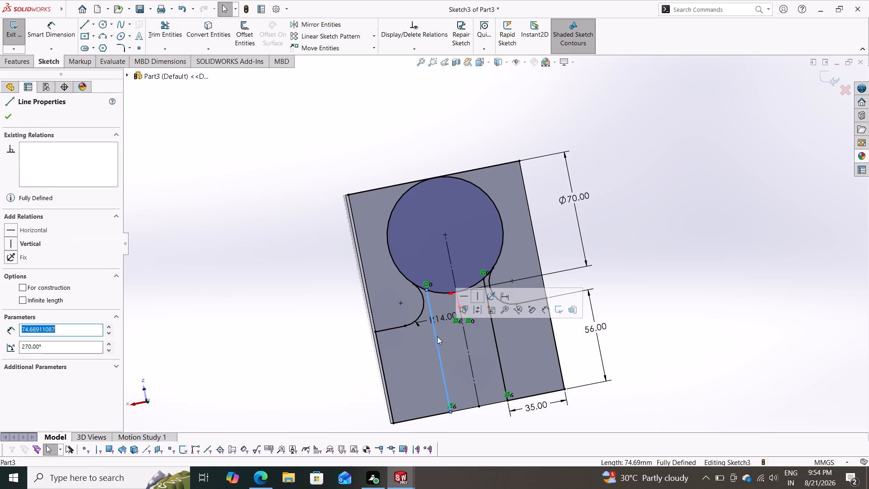
key("Delete")
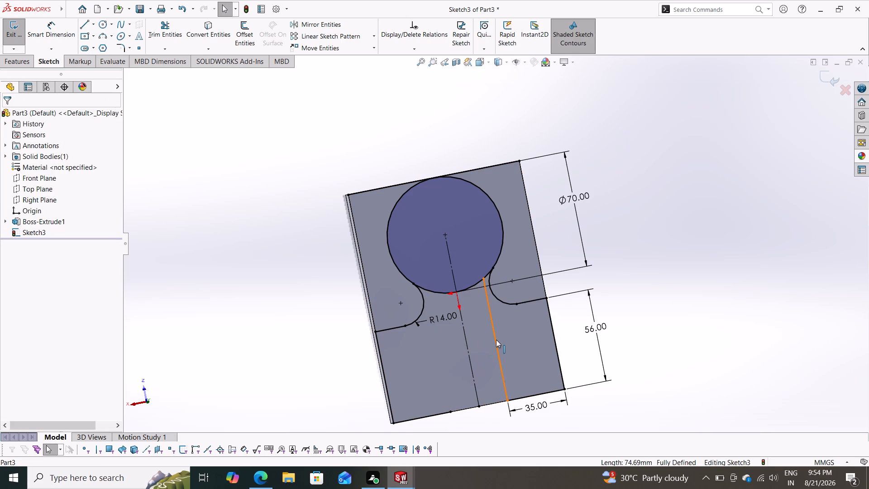
left_click(496, 340)
key("Delete")
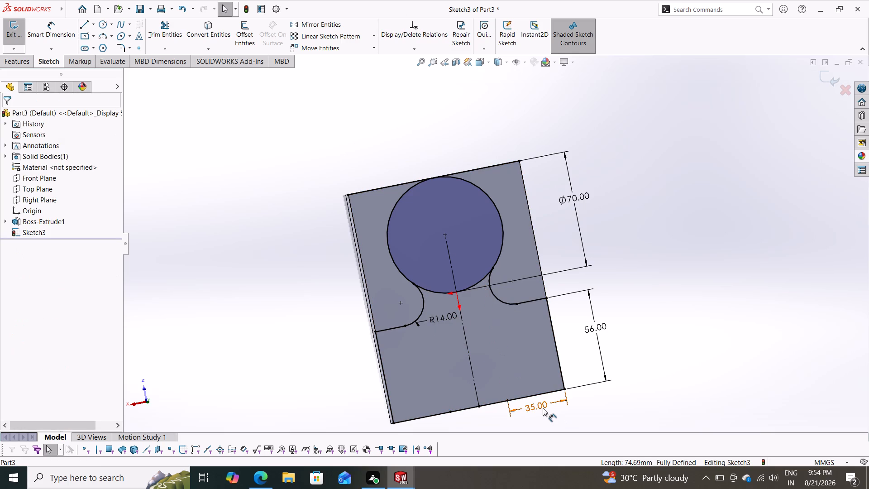
left_click(543, 408)
key("Delete")
key("Delete")
left_click(541, 407)
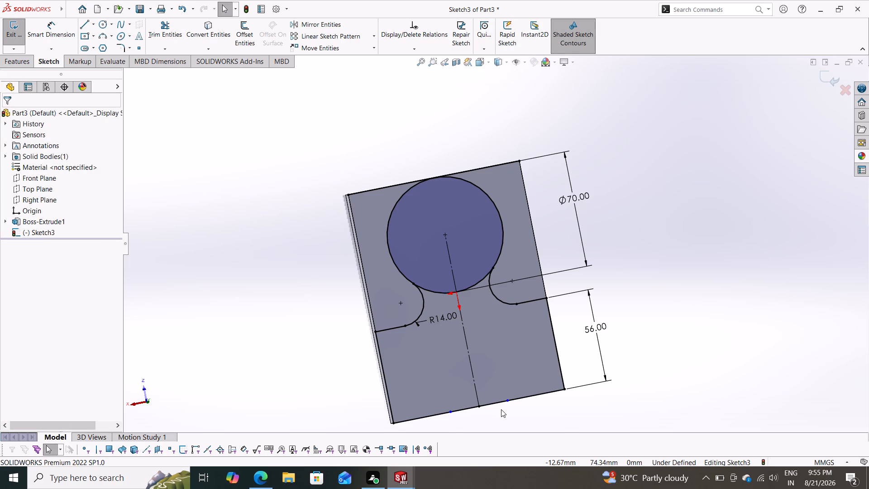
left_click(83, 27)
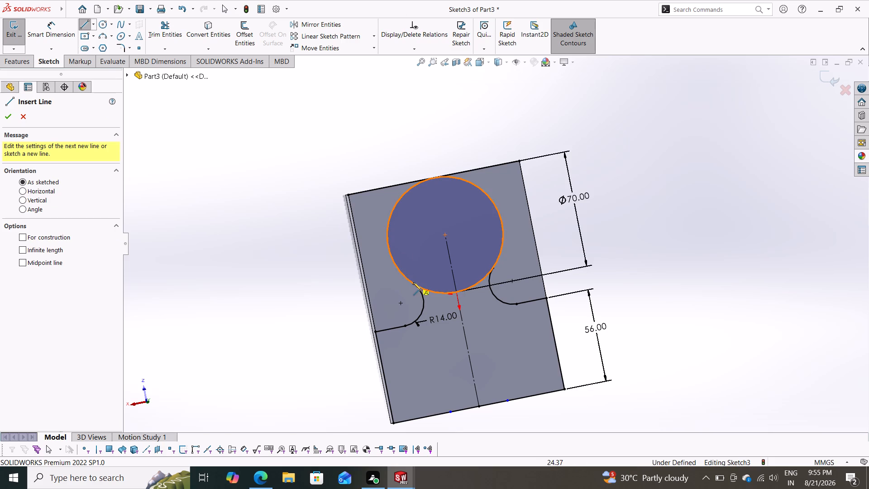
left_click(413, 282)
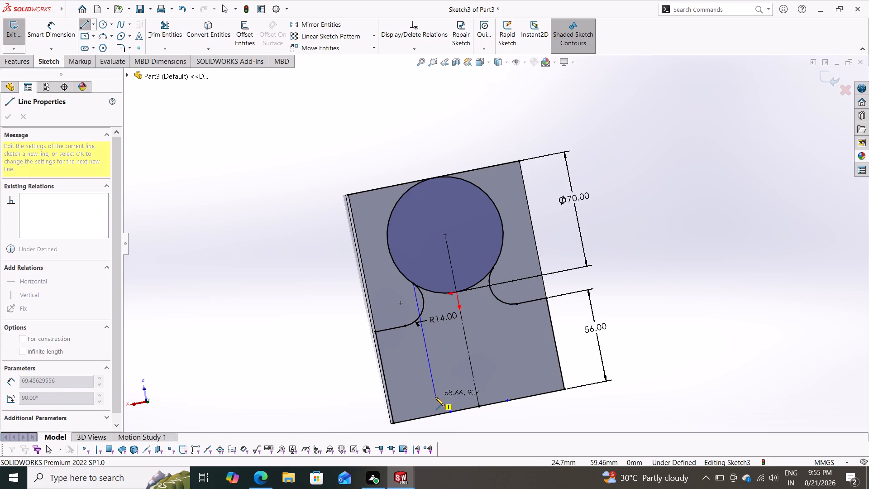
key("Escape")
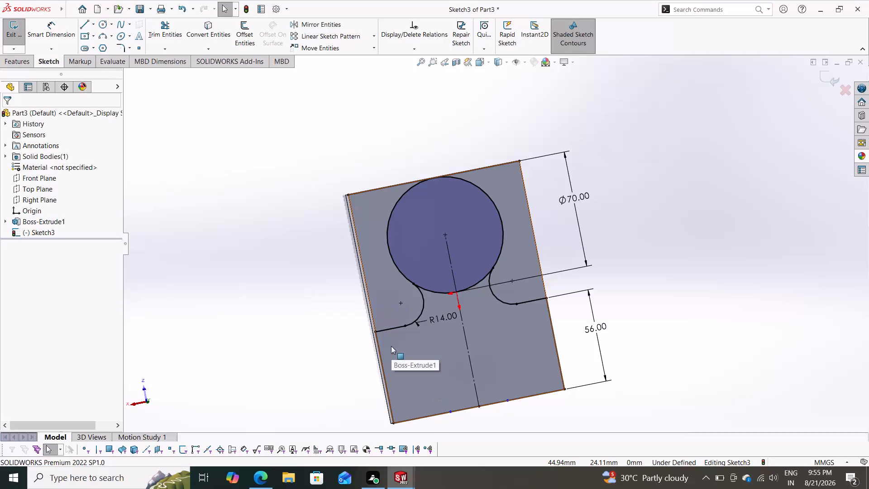
Trim away the lower segment of the 70 mm circle between the two 14 mm arcs, leaving one continuous keyhole-shaped profile.
scroll(442, 309, "down", 4)
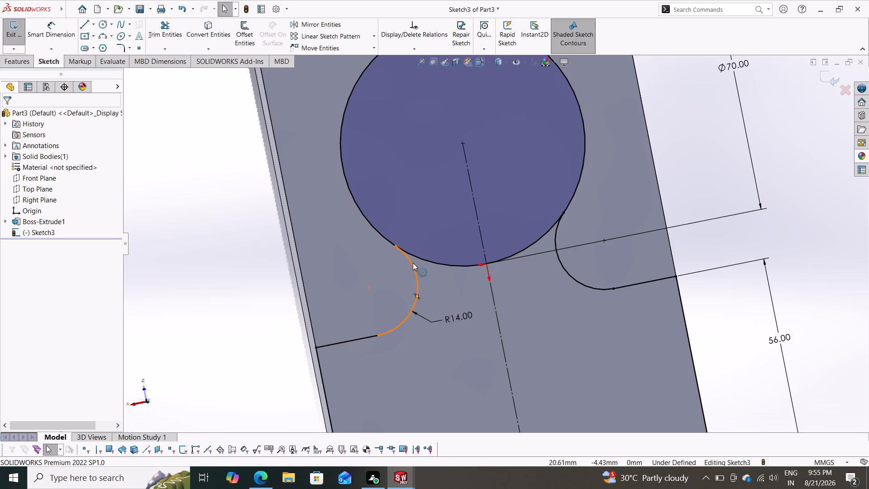
scroll(481, 322, "up", 4)
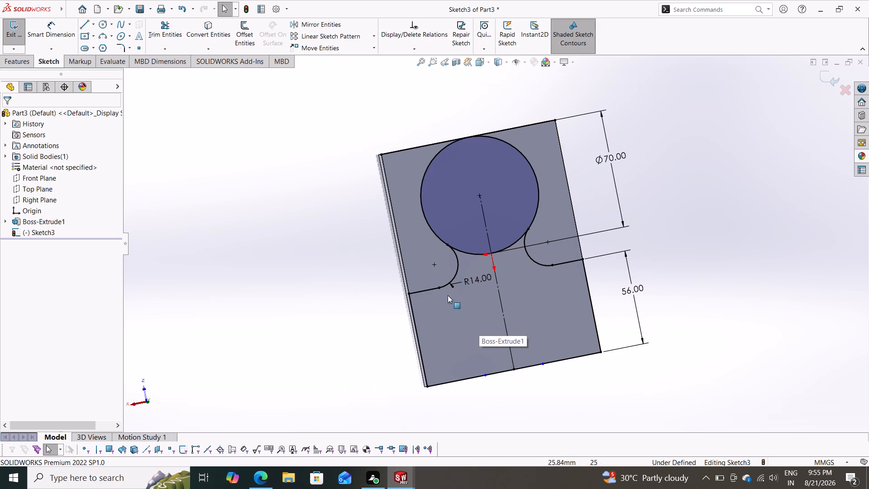
left_click(158, 29)
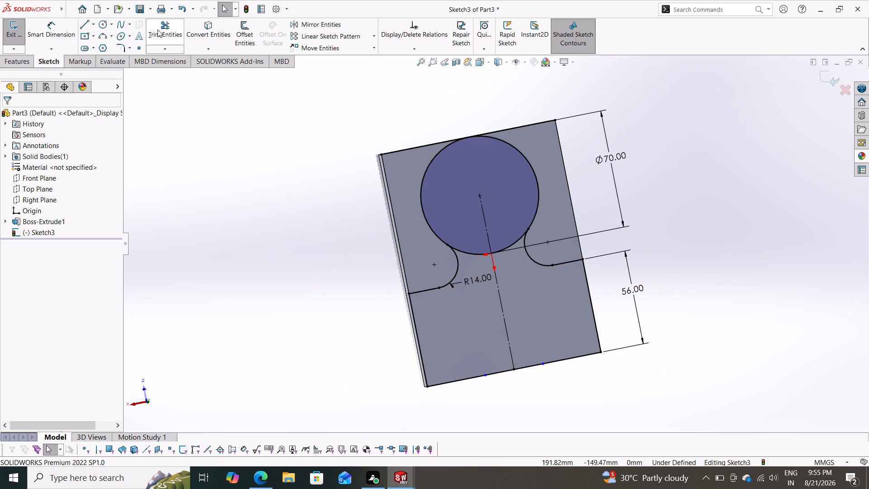
left_click_drag(470, 271, 474, 232)
left_click_drag(513, 263, 505, 235)
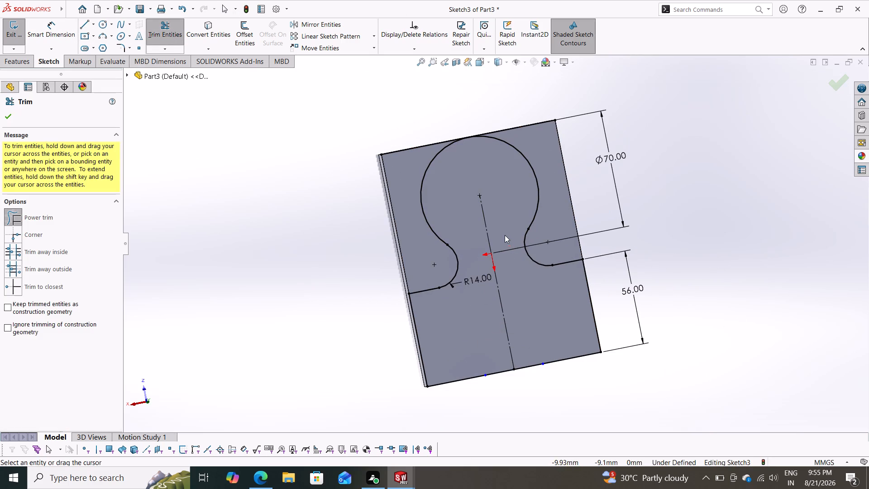
left_click(5, 116)
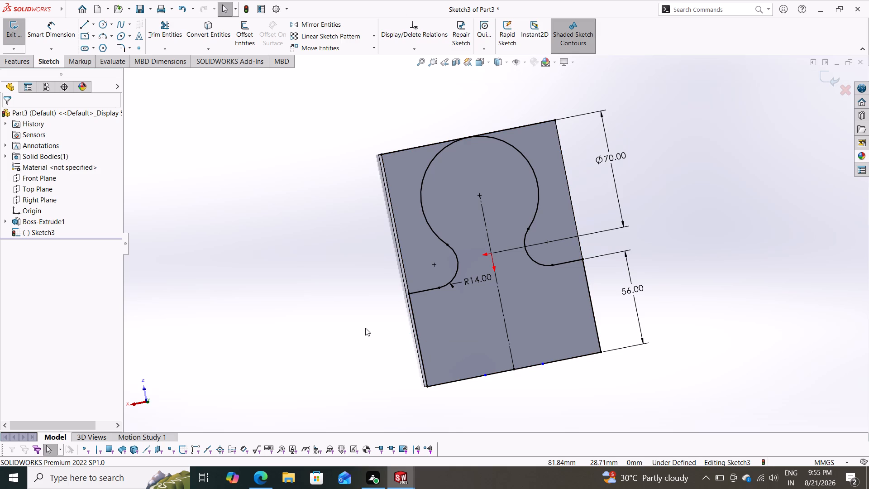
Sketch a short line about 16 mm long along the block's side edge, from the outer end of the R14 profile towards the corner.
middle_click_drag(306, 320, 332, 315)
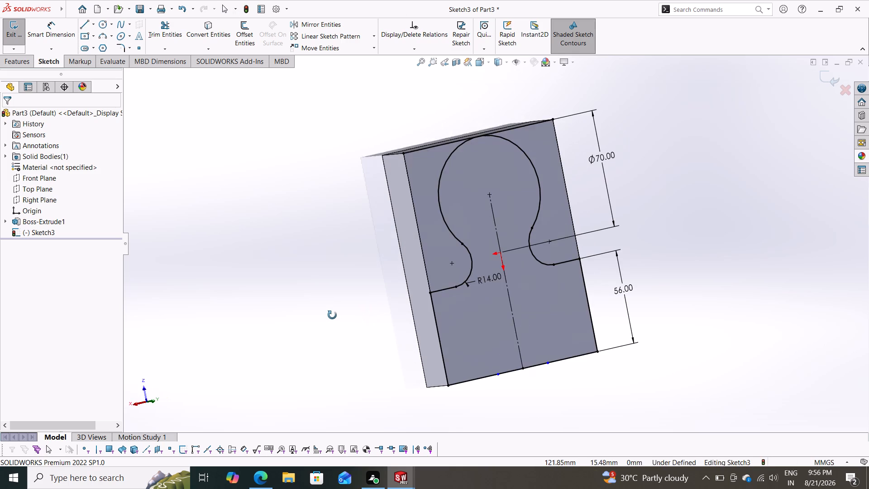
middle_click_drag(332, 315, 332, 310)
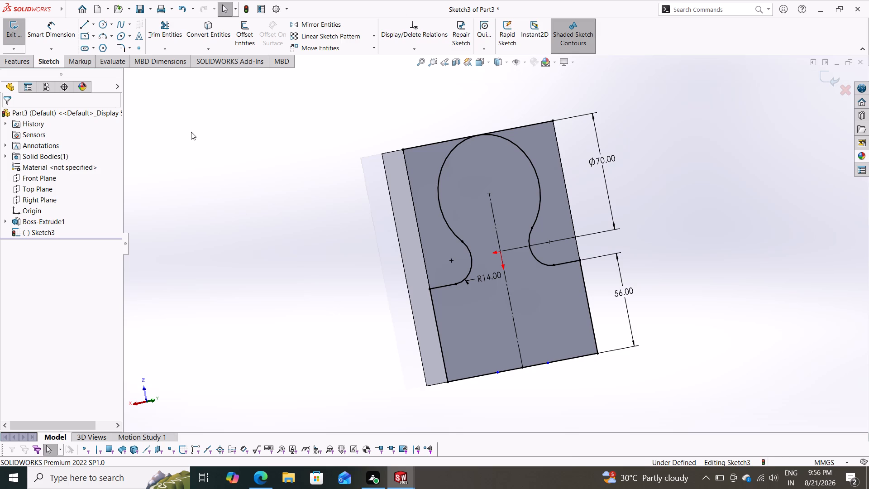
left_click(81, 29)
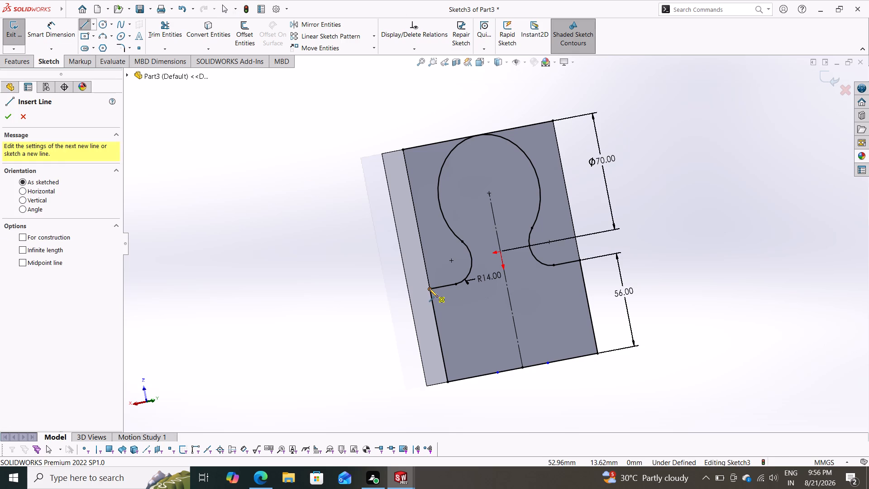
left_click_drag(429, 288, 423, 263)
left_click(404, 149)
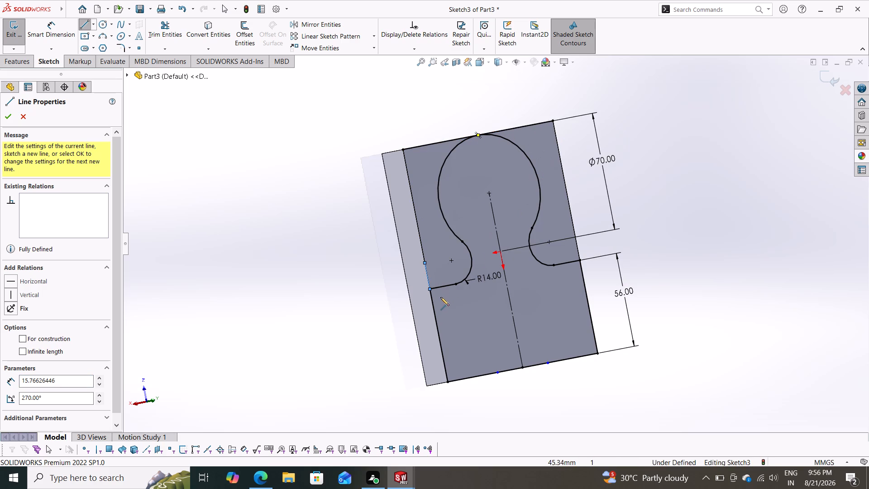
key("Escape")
Delete the 84 mm line on the block's side edge and the leftover short line geometry on that edge.
left_click(426, 272)
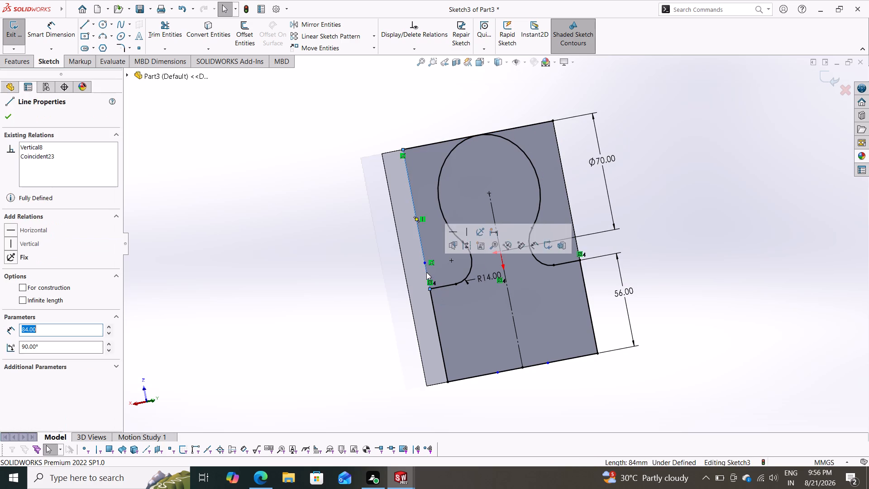
key("Delete")
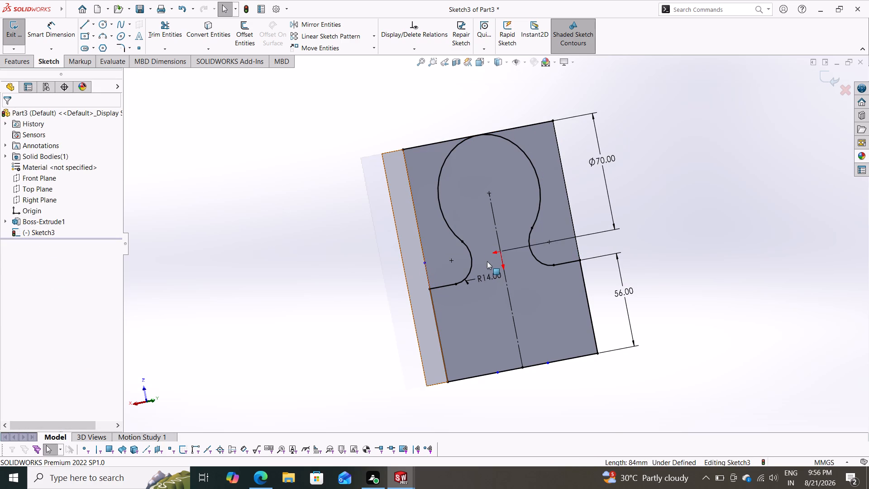
scroll(482, 267, "down", 3)
scroll(410, 260, "down", 3)
left_click_drag(401, 218, 369, 271)
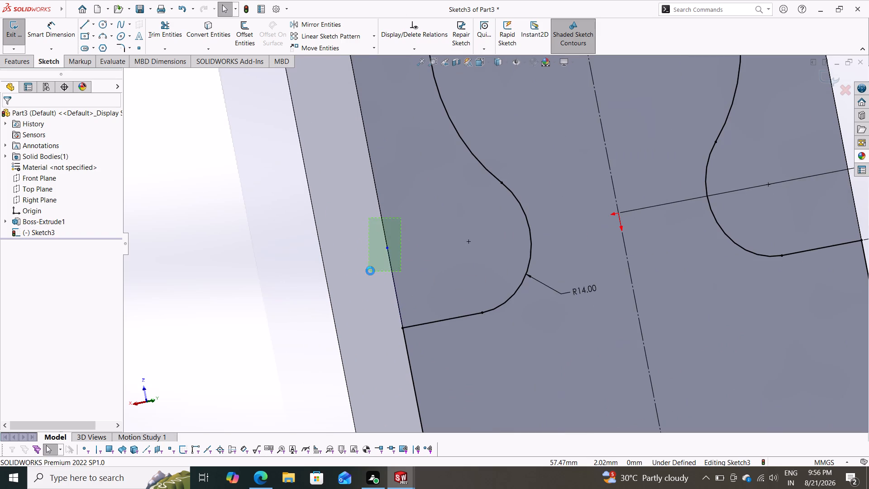
key("Delete")
Close the corner profiles with lines along the block's edges: 84 mm up one side, across the circle's end, and 84 mm down the other side.
scroll(411, 280, "up", 3)
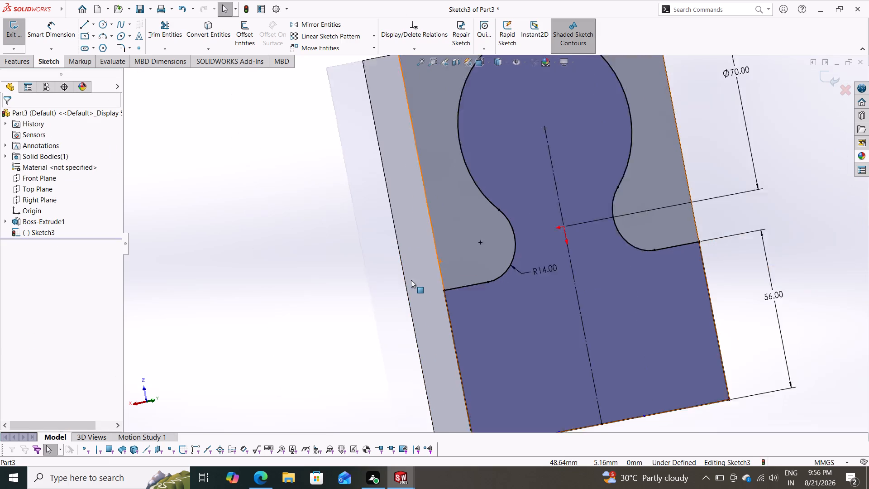
scroll(411, 280, "up", 3)
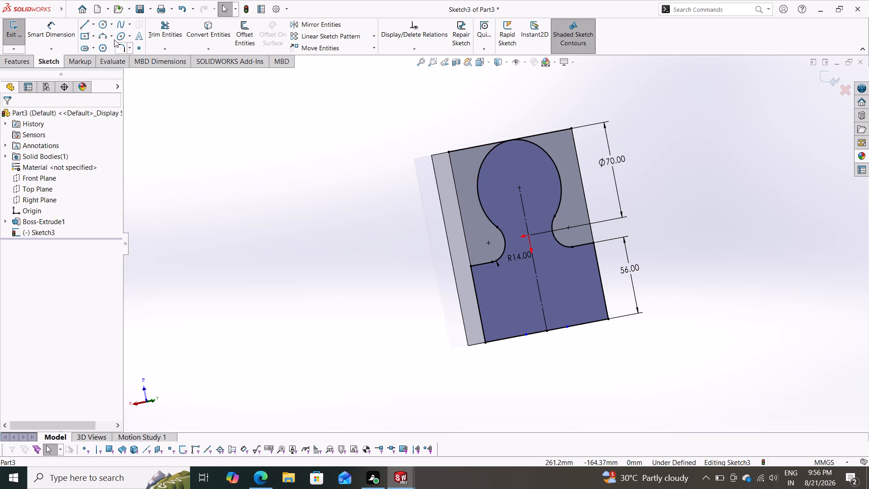
left_click(86, 25)
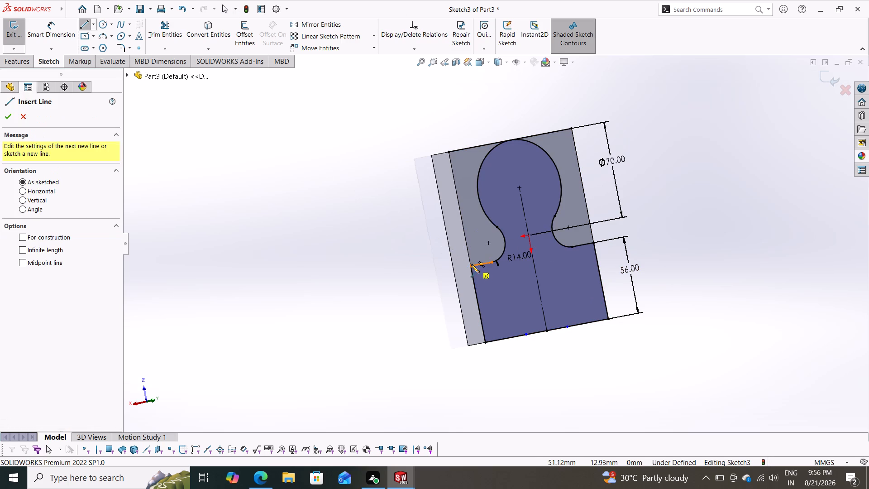
left_click_drag(470, 264, 465, 252)
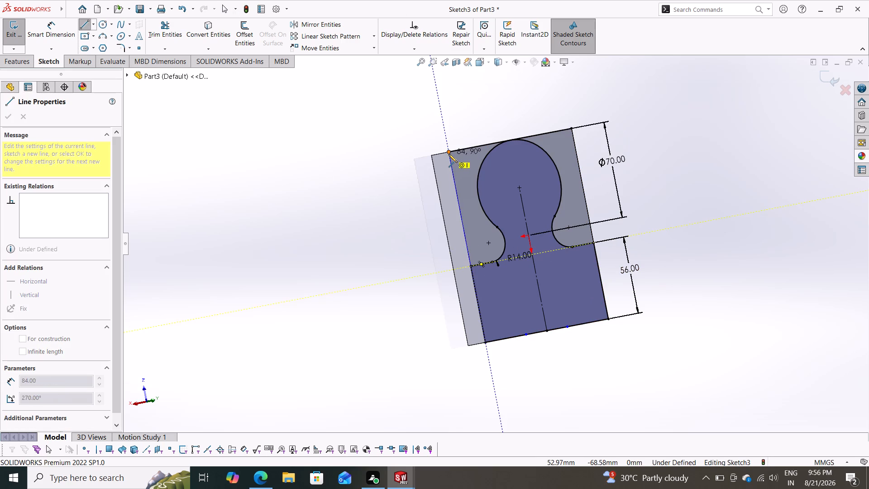
left_click(449, 154)
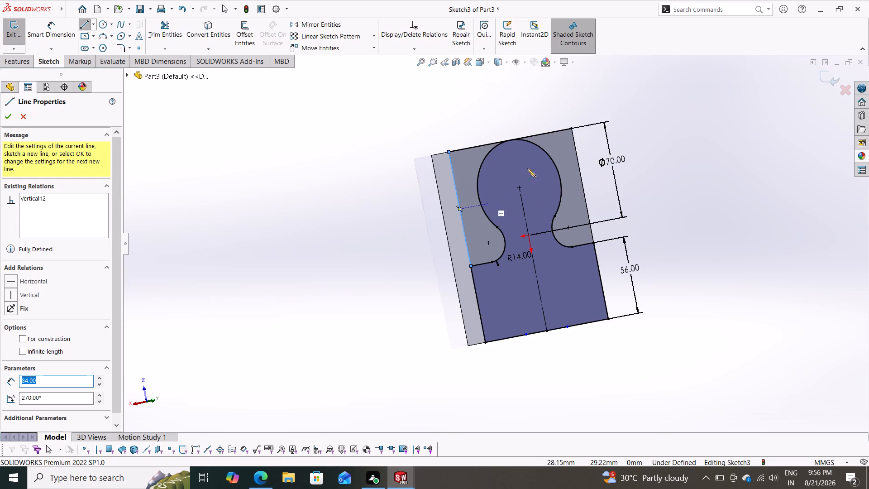
left_click_drag(449, 152, 454, 153)
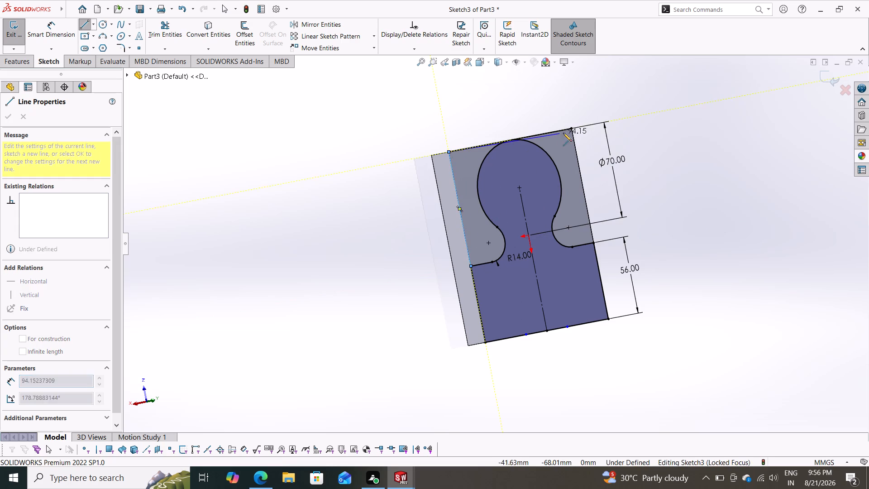
left_click_drag(571, 127, 574, 134)
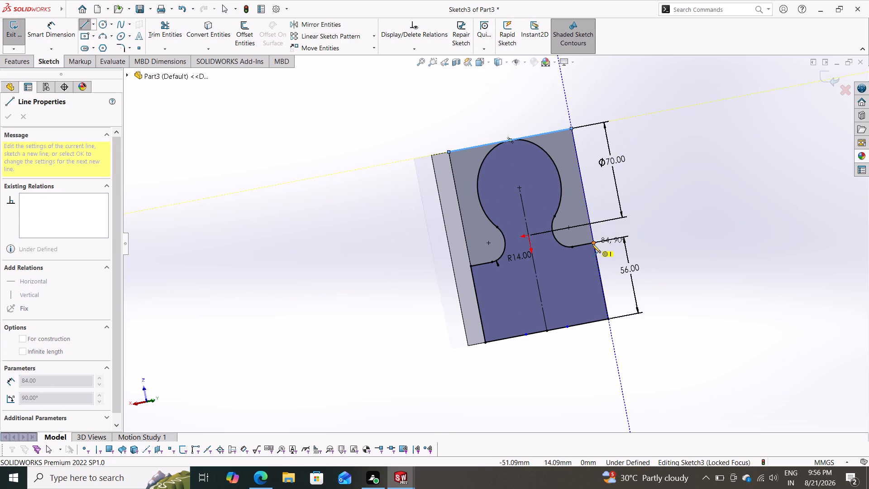
left_click(592, 244)
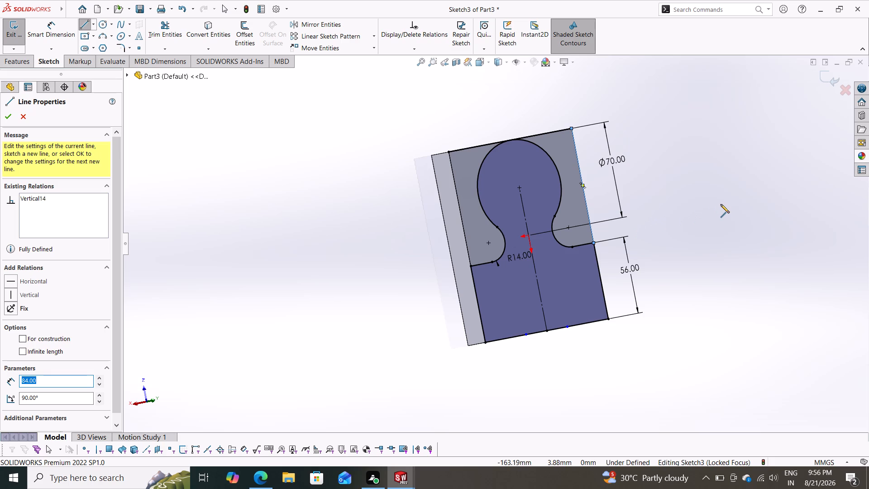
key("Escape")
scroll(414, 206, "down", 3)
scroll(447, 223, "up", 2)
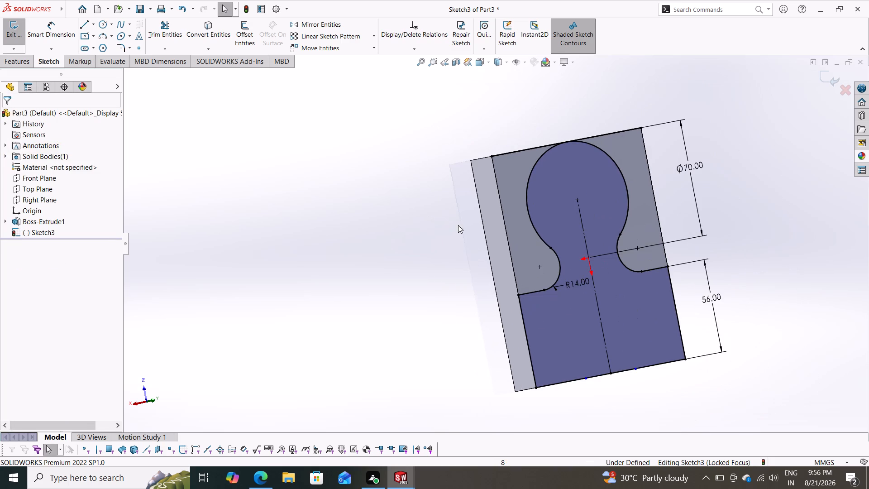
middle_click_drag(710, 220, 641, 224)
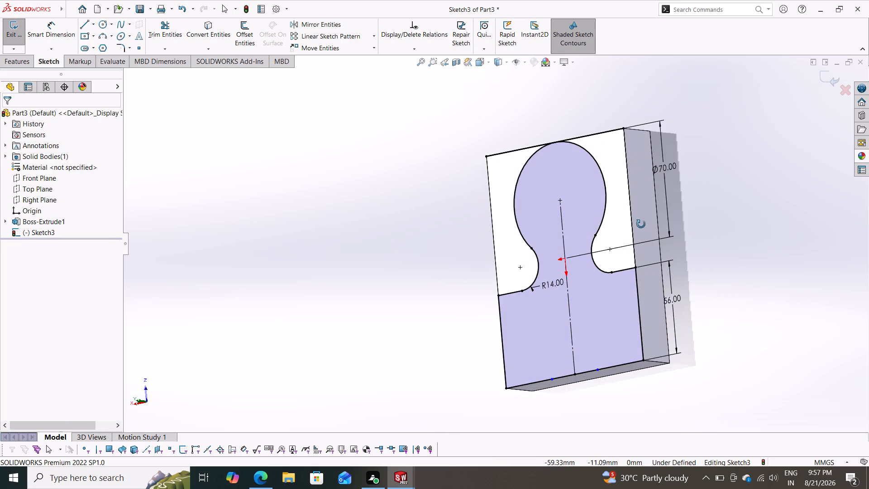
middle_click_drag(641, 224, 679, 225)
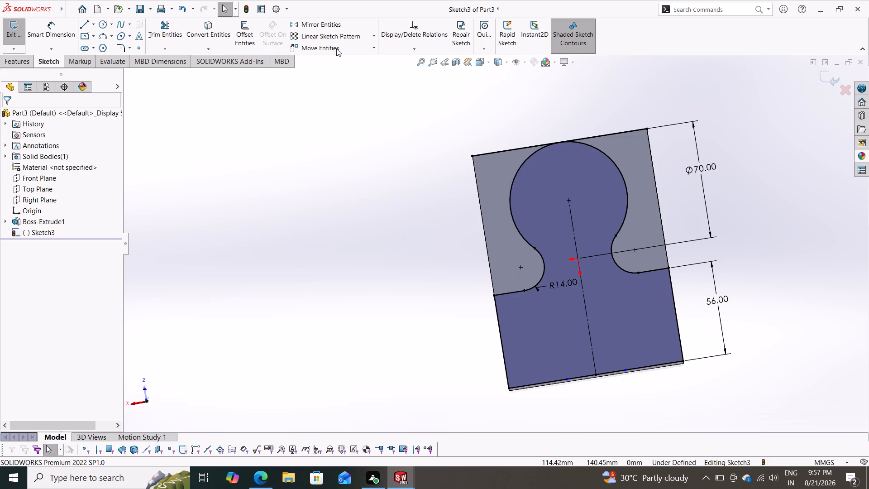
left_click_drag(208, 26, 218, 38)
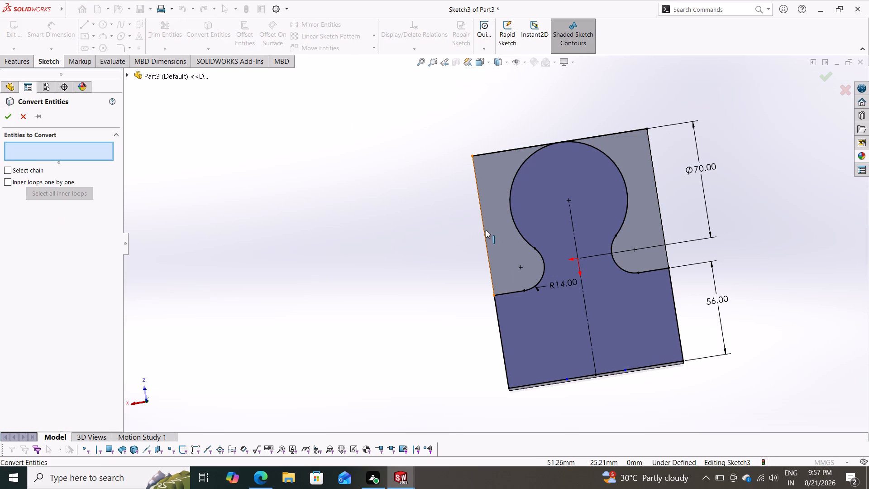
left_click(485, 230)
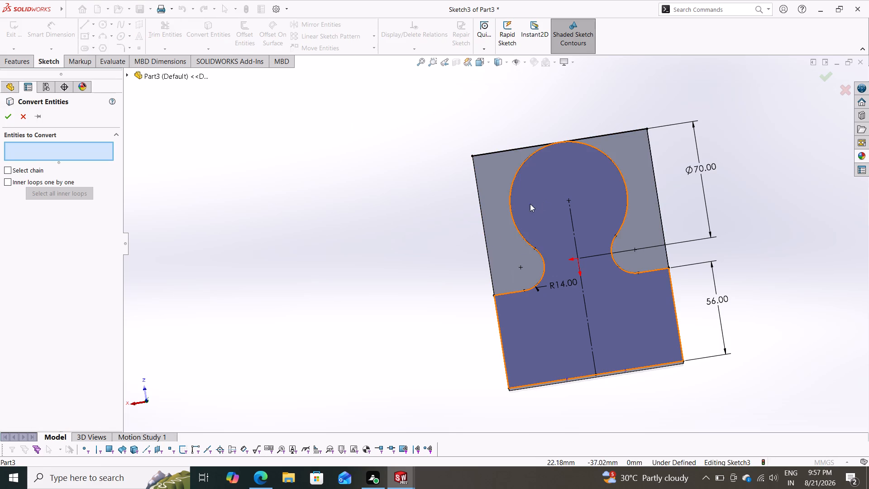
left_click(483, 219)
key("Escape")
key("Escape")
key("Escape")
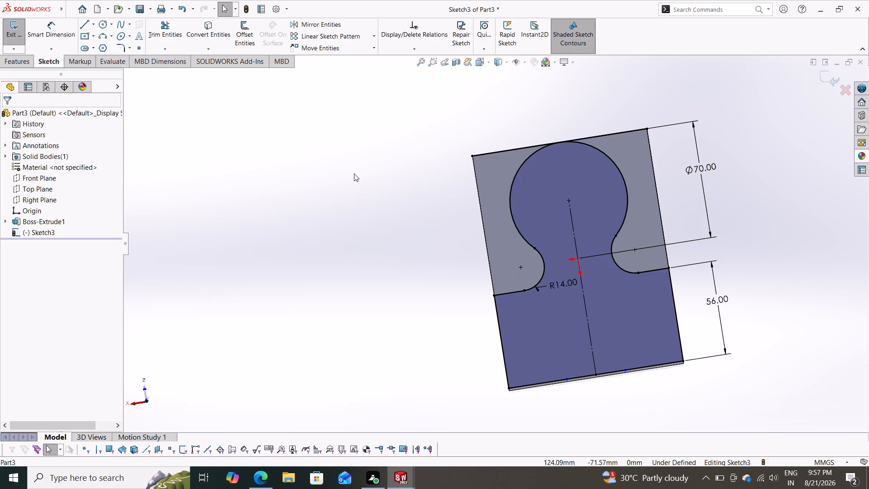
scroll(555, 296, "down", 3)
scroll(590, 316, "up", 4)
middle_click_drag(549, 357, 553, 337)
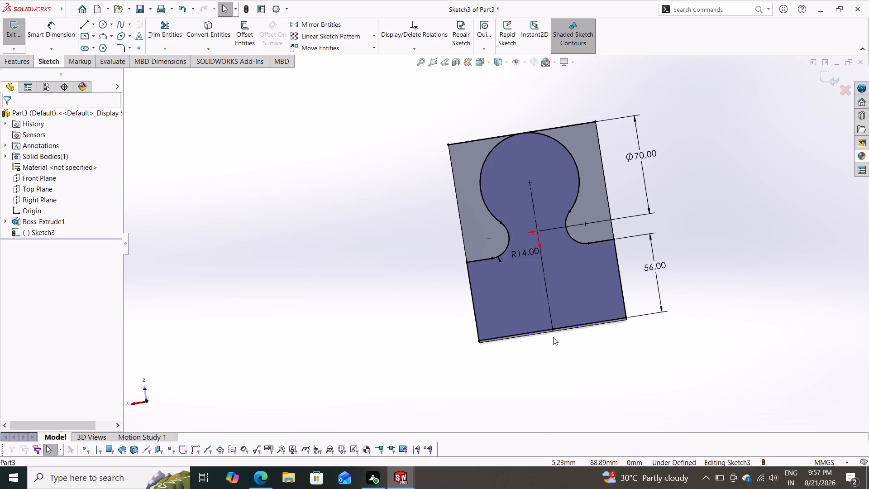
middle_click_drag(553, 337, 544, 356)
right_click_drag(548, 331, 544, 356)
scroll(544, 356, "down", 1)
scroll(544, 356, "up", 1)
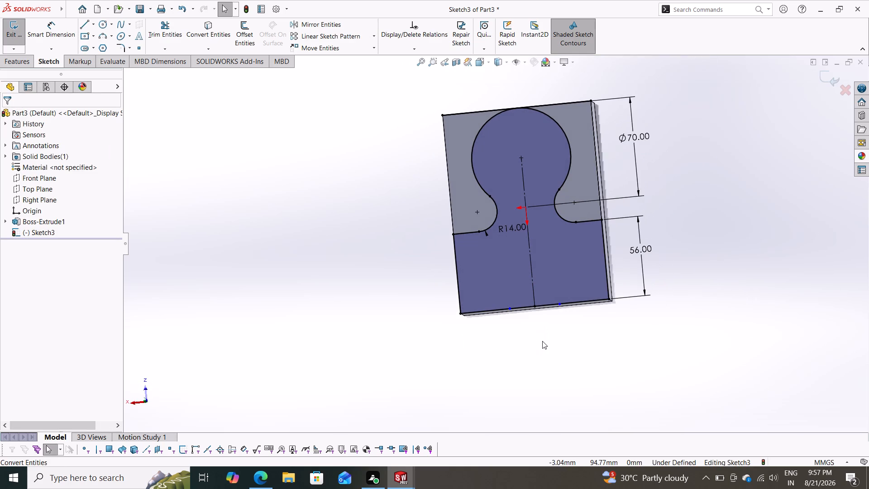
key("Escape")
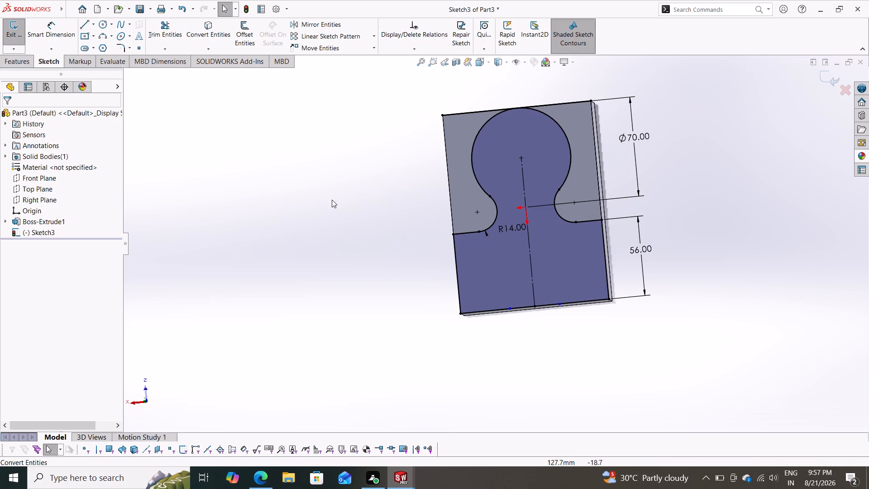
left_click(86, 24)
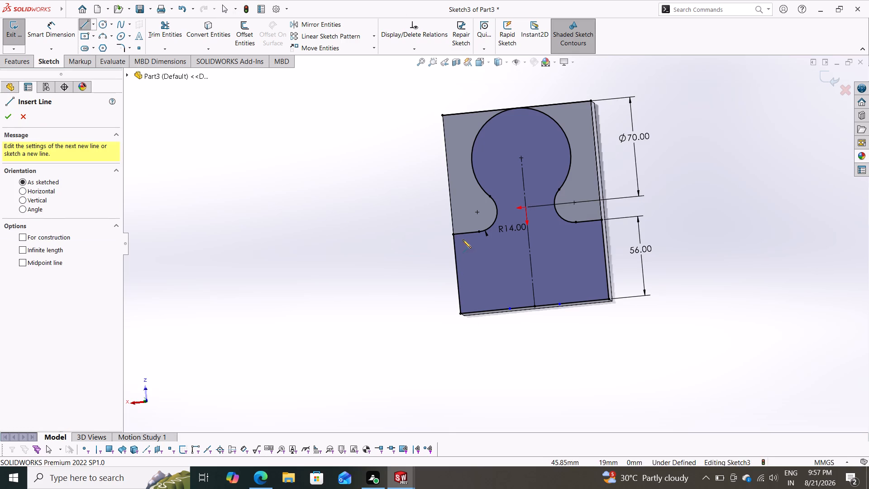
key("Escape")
Trim away the sketch line segment running from one lower corner along the block's bottom edge, opening the lower profile.
left_click_drag(170, 34, 176, 46)
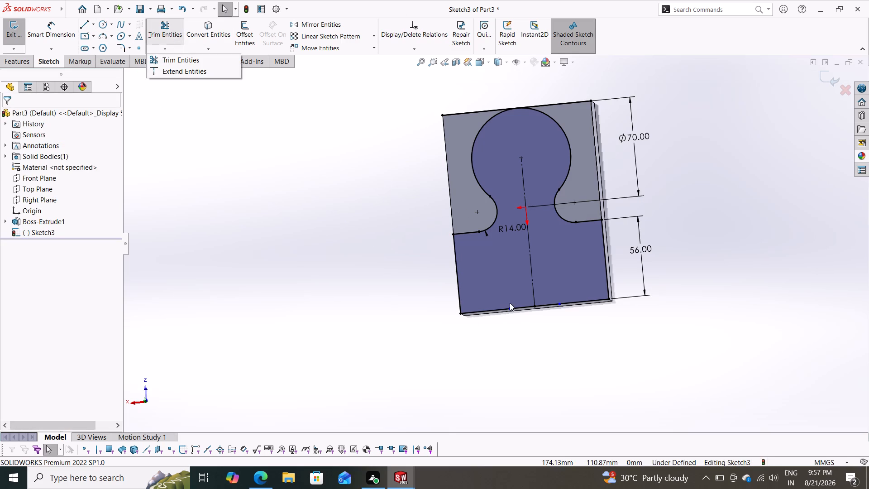
left_click_drag(518, 282, 518, 330)
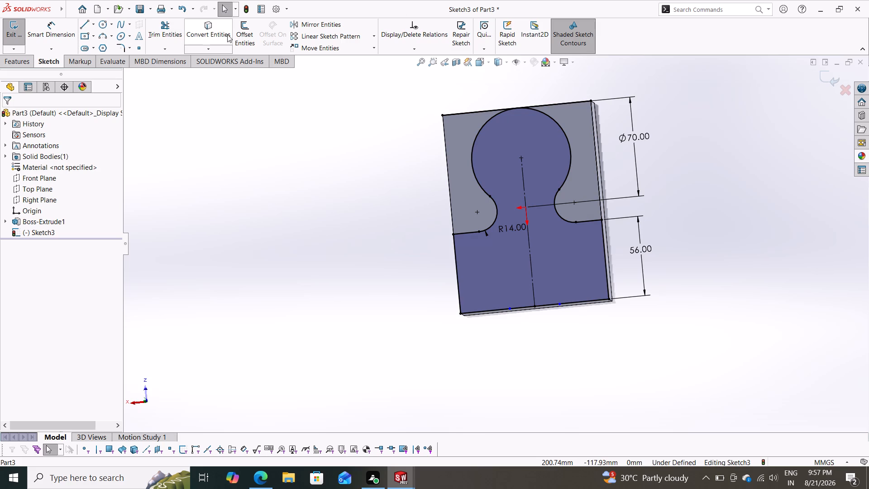
left_click_drag(167, 34, 172, 41)
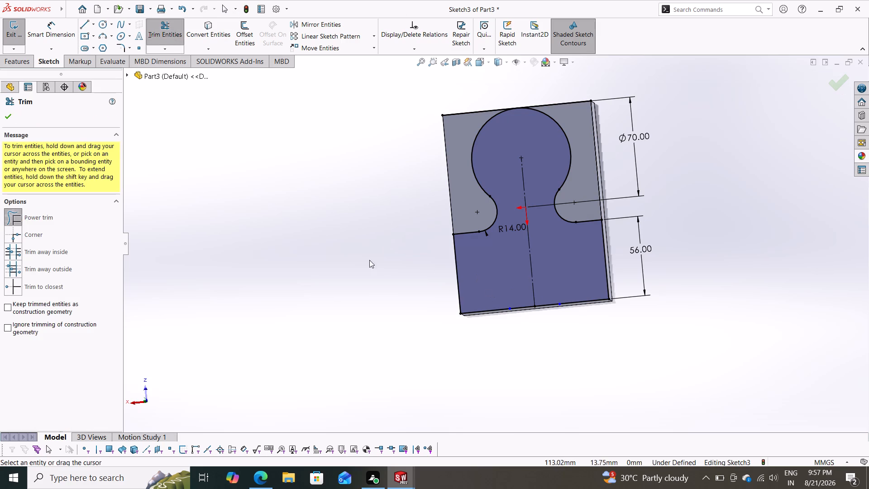
left_click_drag(493, 291, 494, 359)
left_click_drag(494, 346, 501, 274)
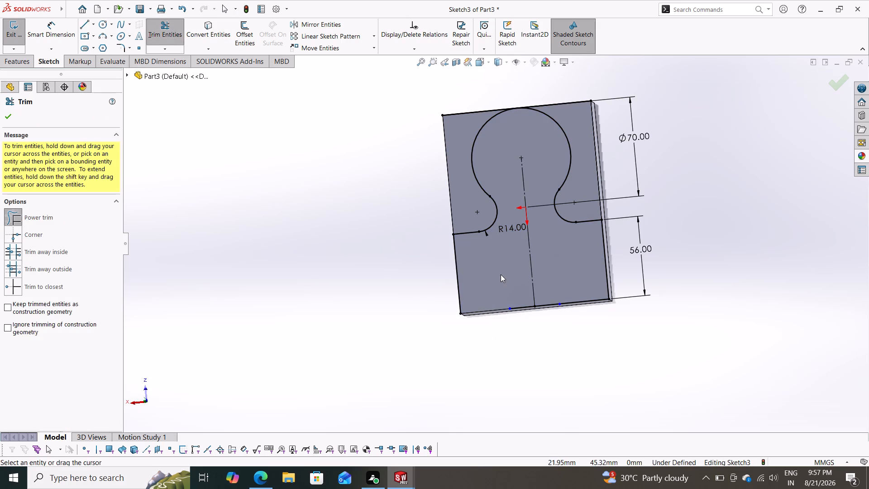
key("Escape")
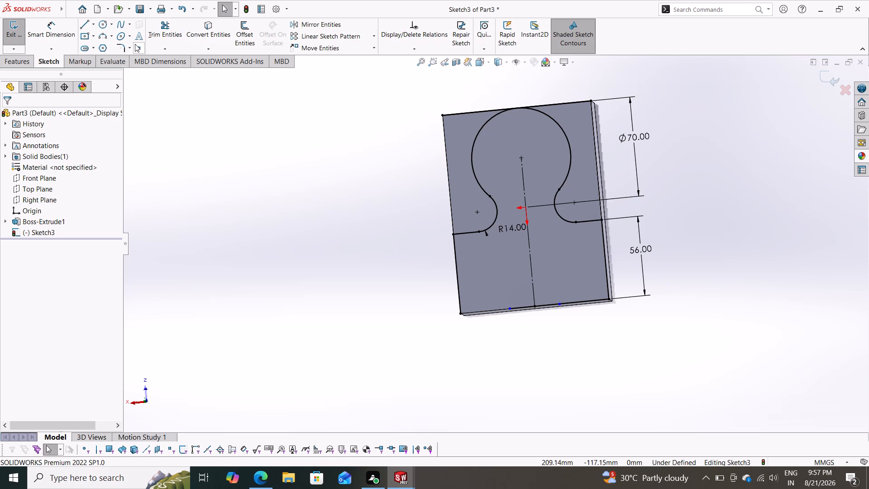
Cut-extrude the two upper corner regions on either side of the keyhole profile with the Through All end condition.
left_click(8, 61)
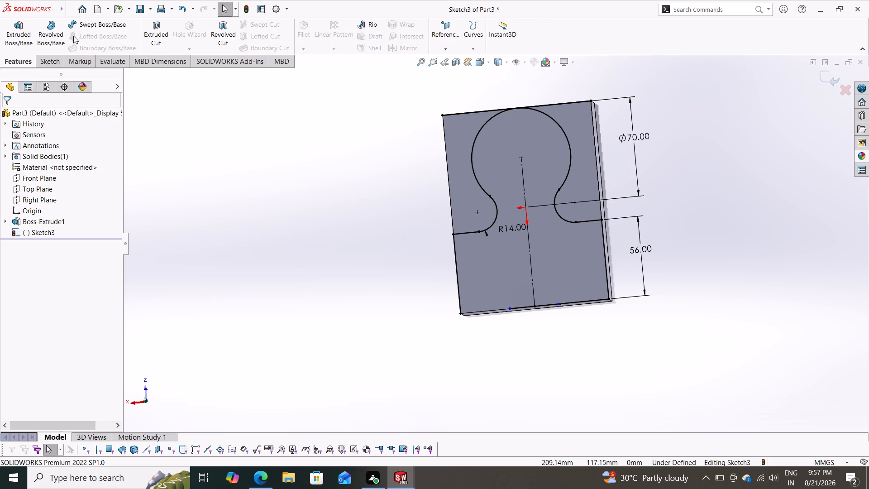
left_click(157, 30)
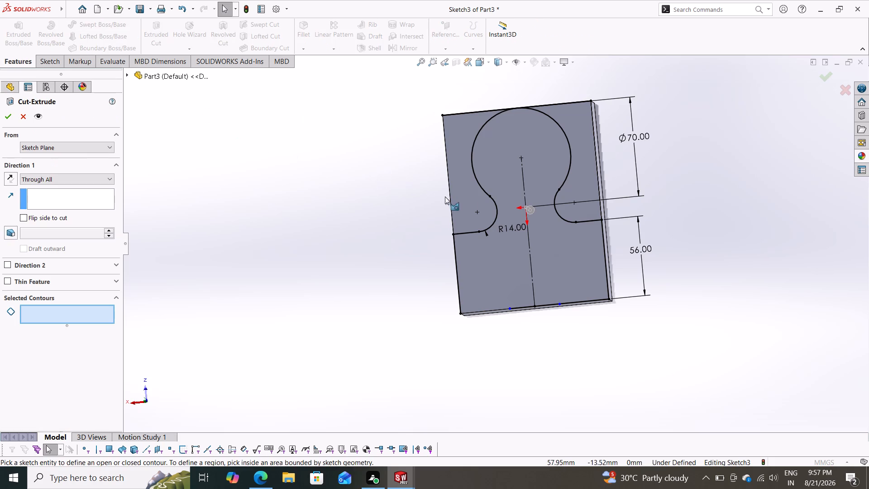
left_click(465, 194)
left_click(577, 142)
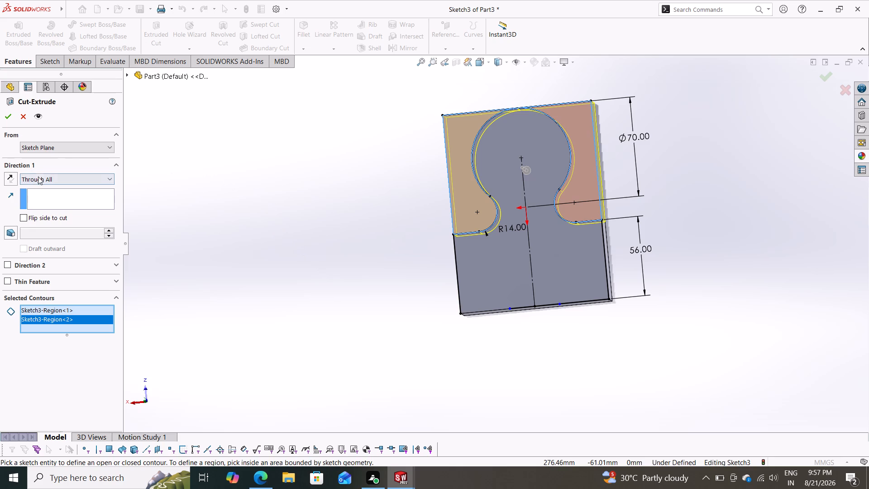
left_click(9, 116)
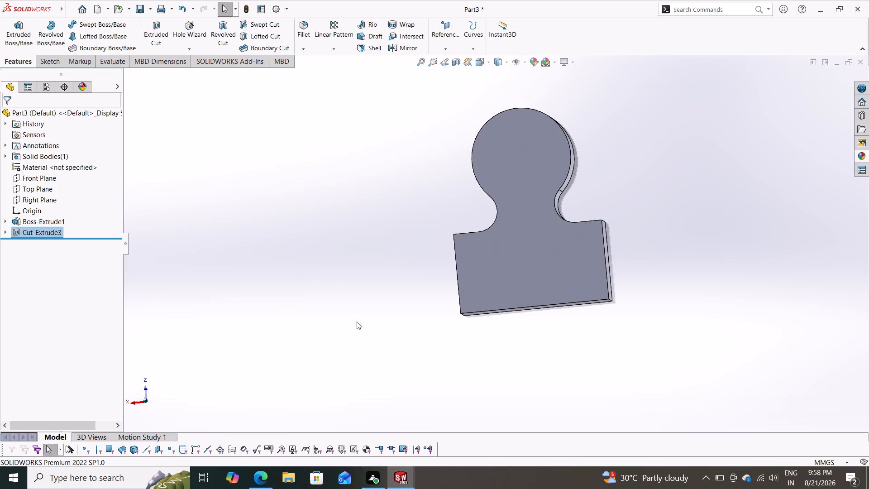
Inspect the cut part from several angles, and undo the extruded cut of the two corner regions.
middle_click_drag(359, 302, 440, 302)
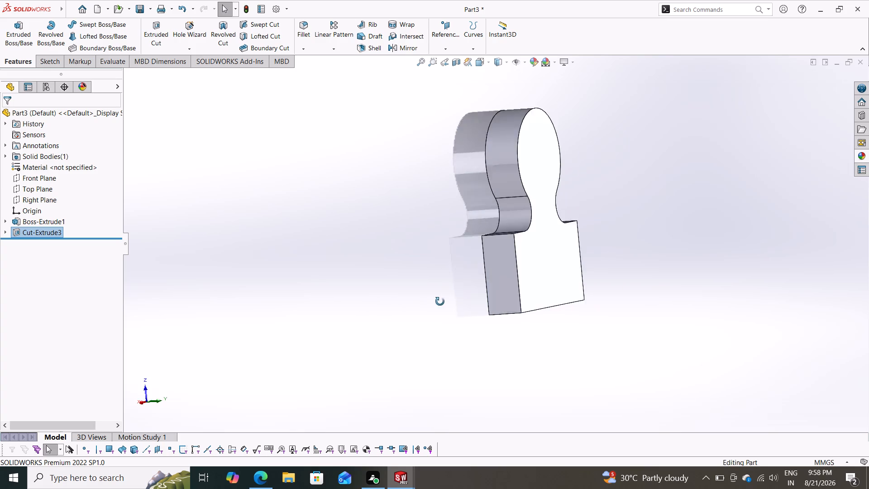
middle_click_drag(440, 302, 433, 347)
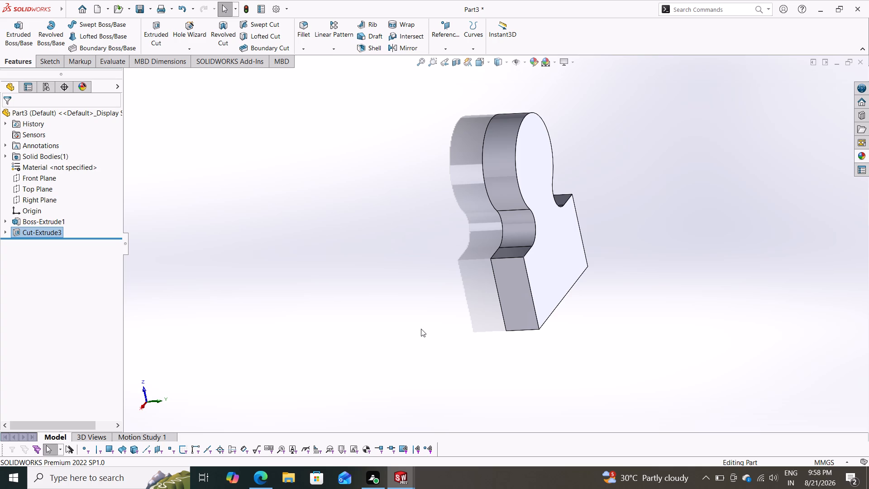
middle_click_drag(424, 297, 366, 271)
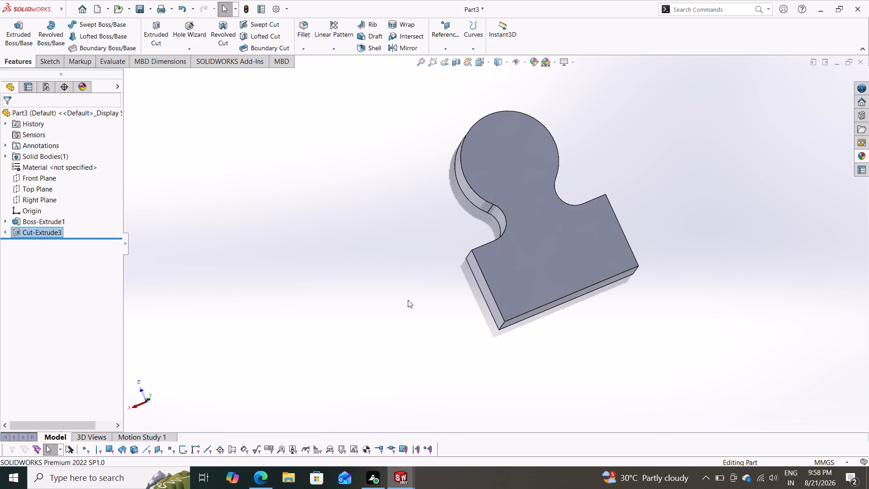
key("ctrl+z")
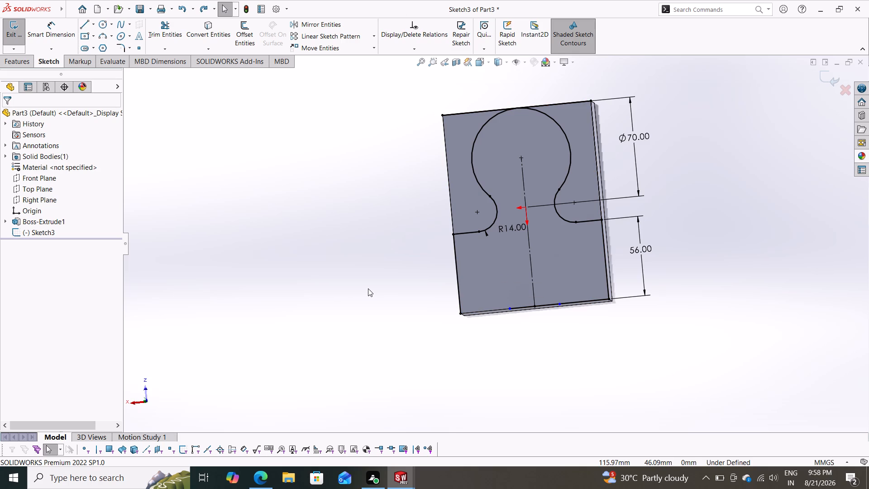
Delete both 14 mm radius arcs that join the 70 mm circle to the short side lines.
scroll(317, 296, "down", 1)
middle_click_drag(320, 296, 395, 296)
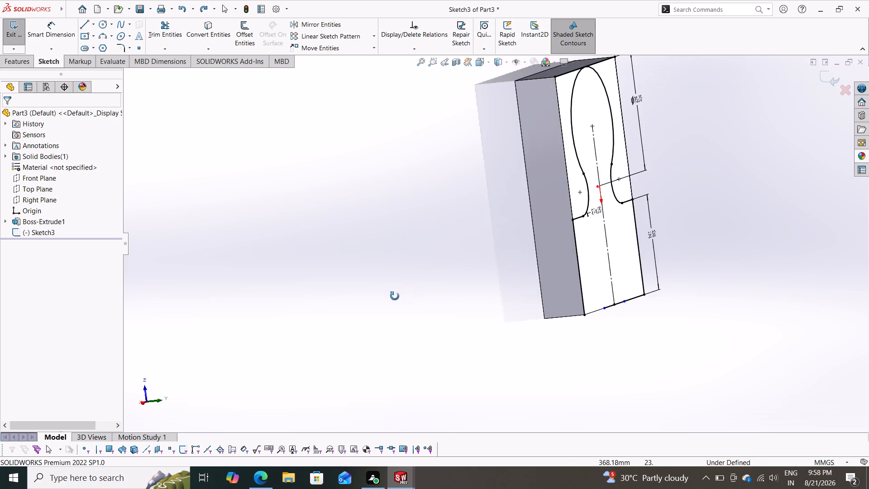
middle_click_drag(395, 296, 393, 296)
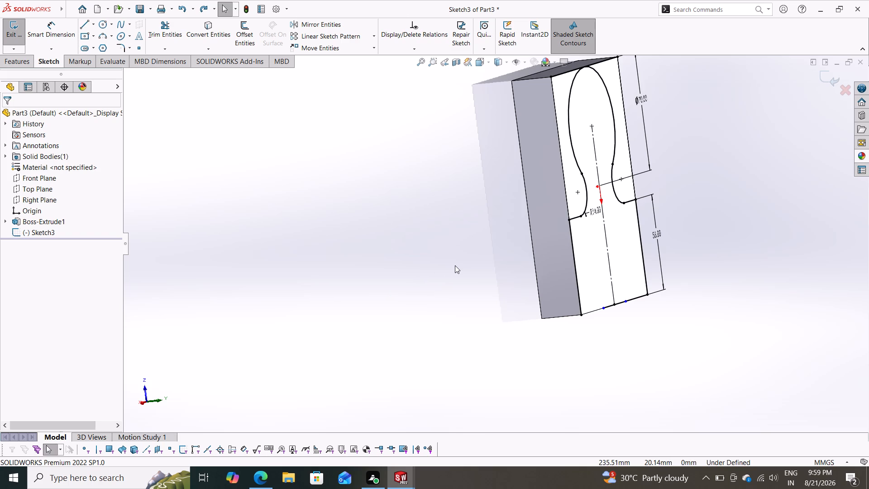
middle_click_drag(453, 263, 417, 269)
middle_click_drag(473, 246, 458, 255)
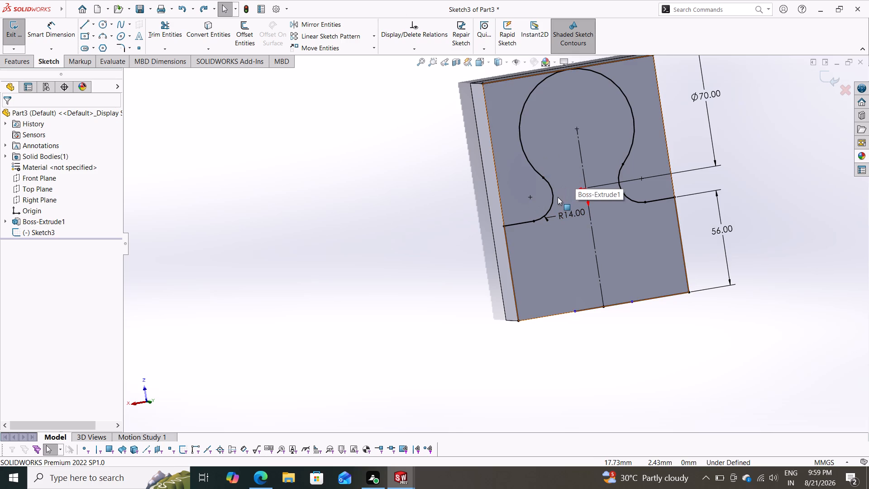
scroll(558, 197, "down", 2)
scroll(558, 204, "up", 3)
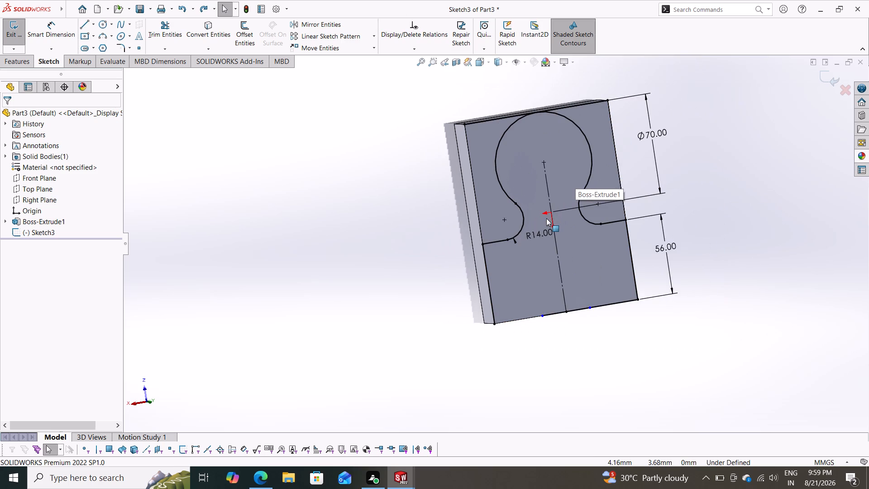
left_click(520, 211)
key("Delete")
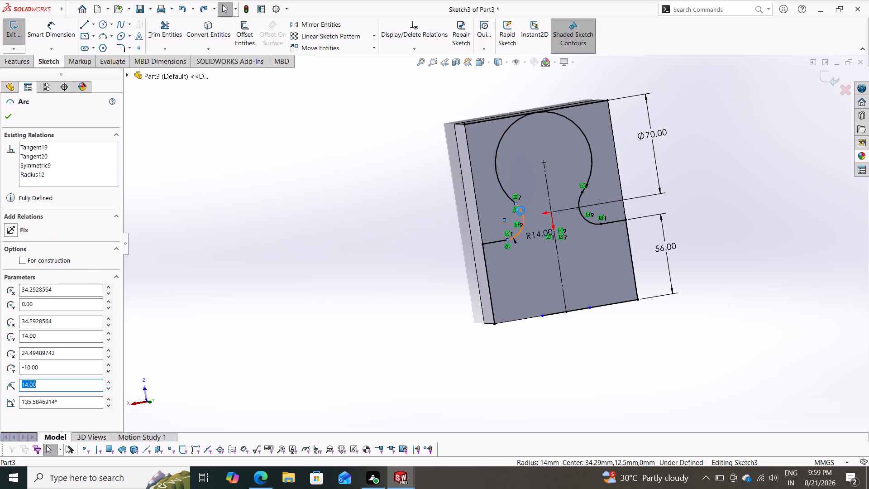
left_click(372, 239)
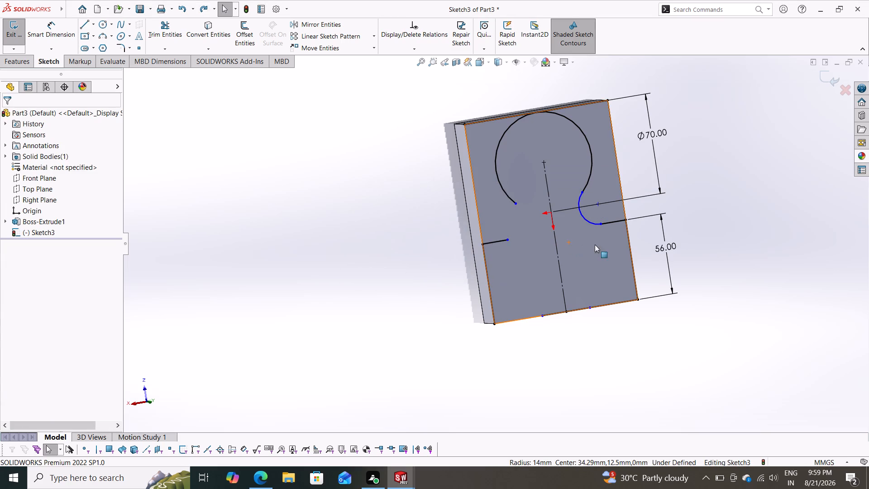
left_click(590, 222)
key("Delete")
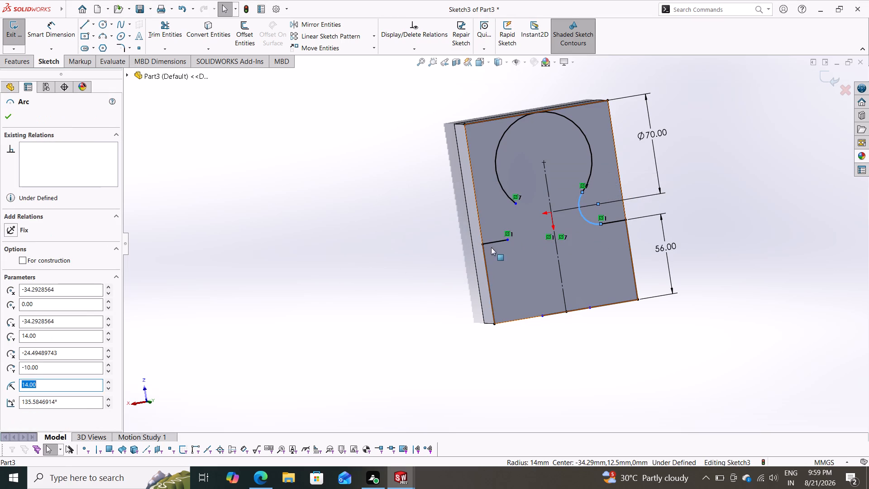
key("Delete")
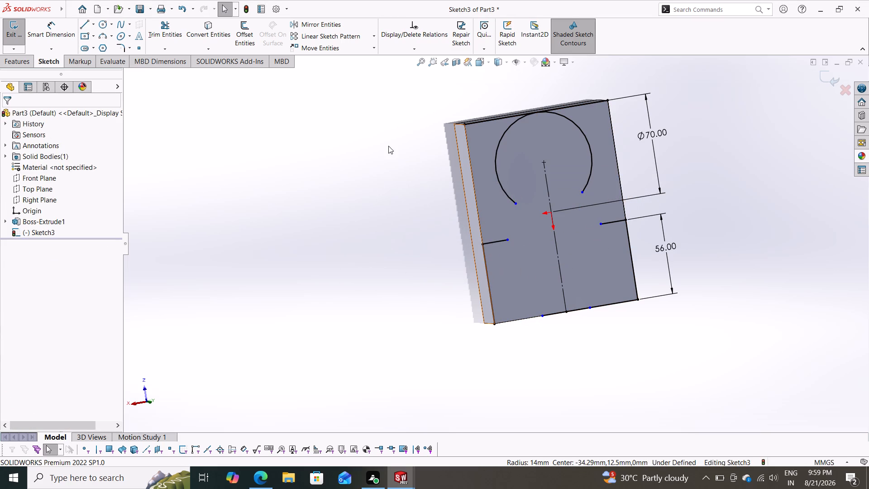
Draw a horizontal 70 mm line across the circular arc through its centre, joining its two side quadrant points.
left_click_drag(80, 24, 87, 26)
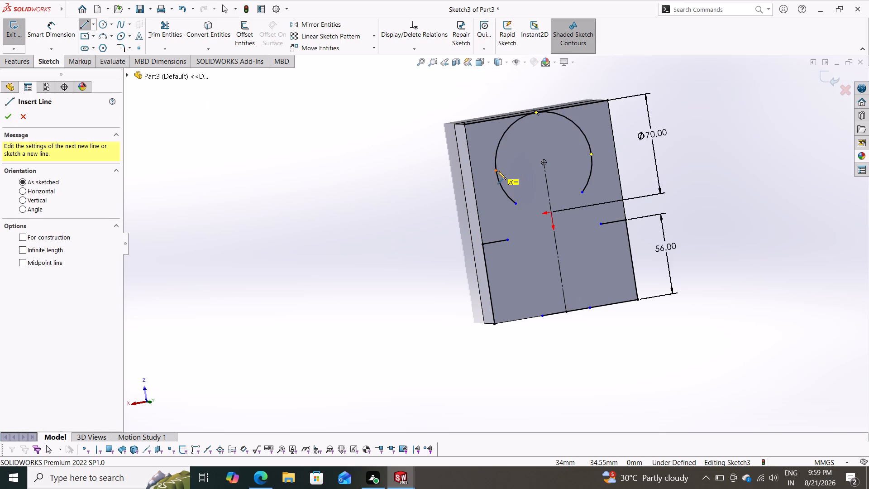
left_click(497, 171)
left_click(591, 154)
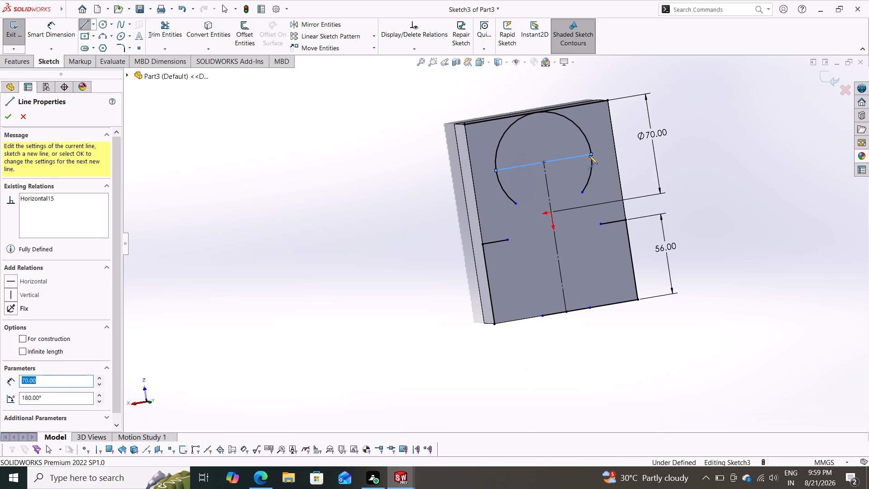
key("Escape")
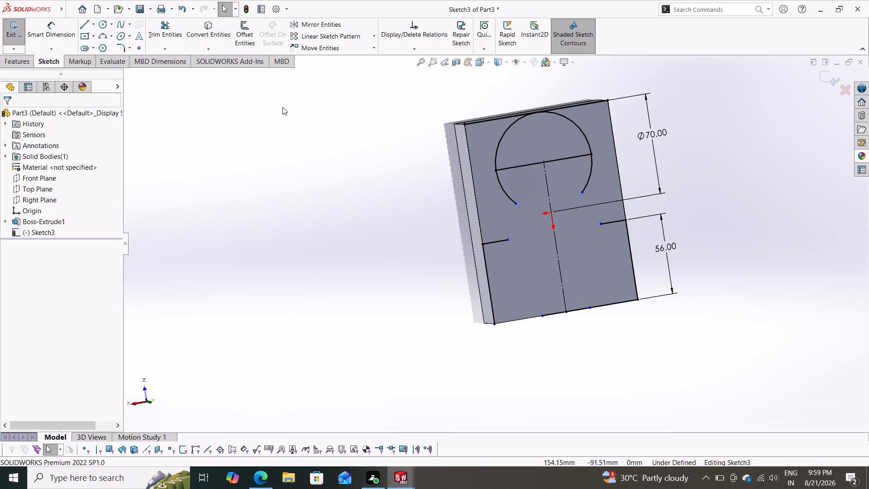
Draw vertical lines from both ends of the diameter line down to the block's bottom edge and join them with a 70 mm line.
left_click(85, 25)
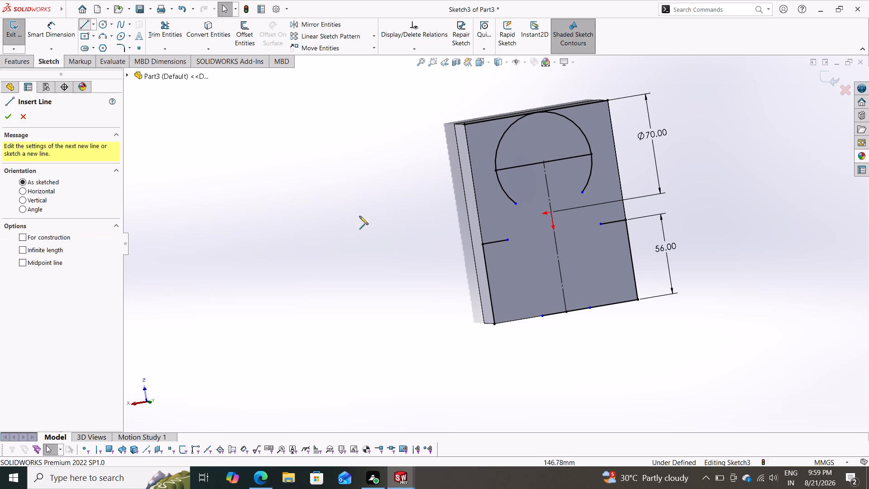
left_click(496, 171)
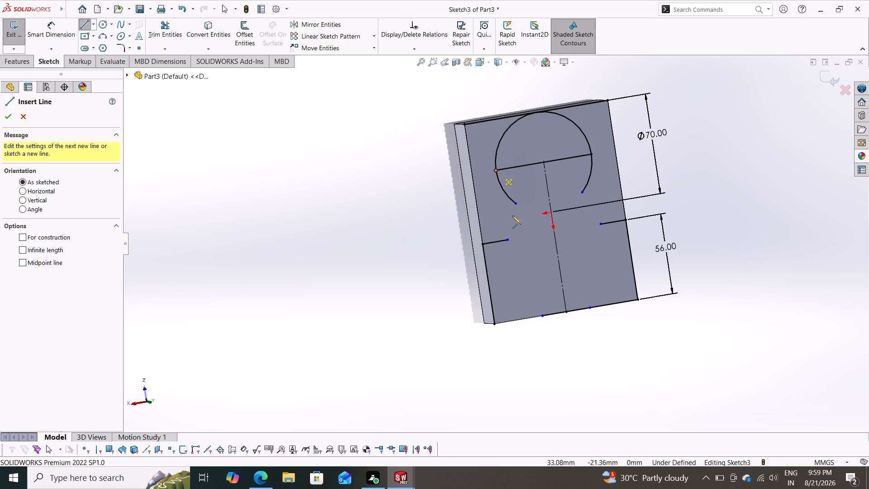
left_click(519, 320)
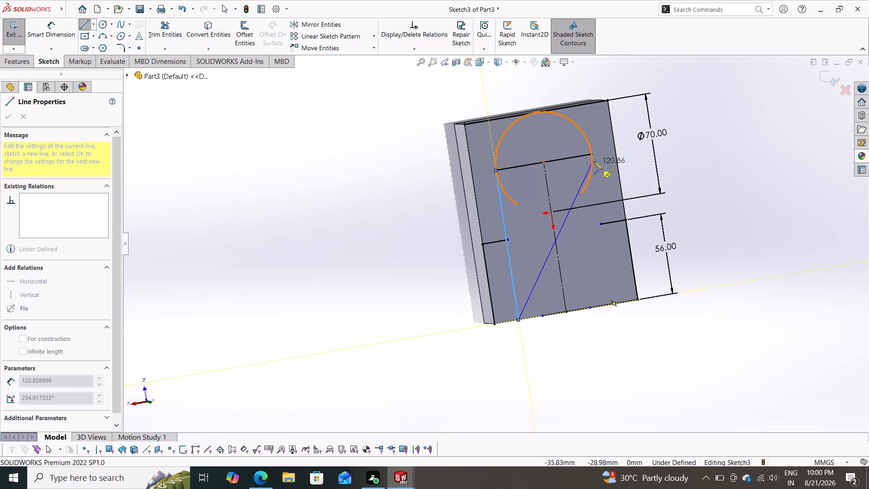
double_click(563, 379)
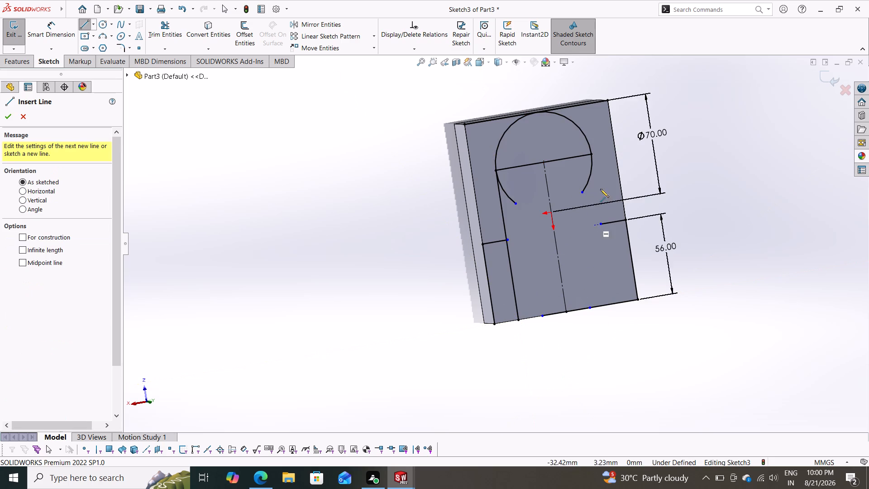
left_click(592, 153)
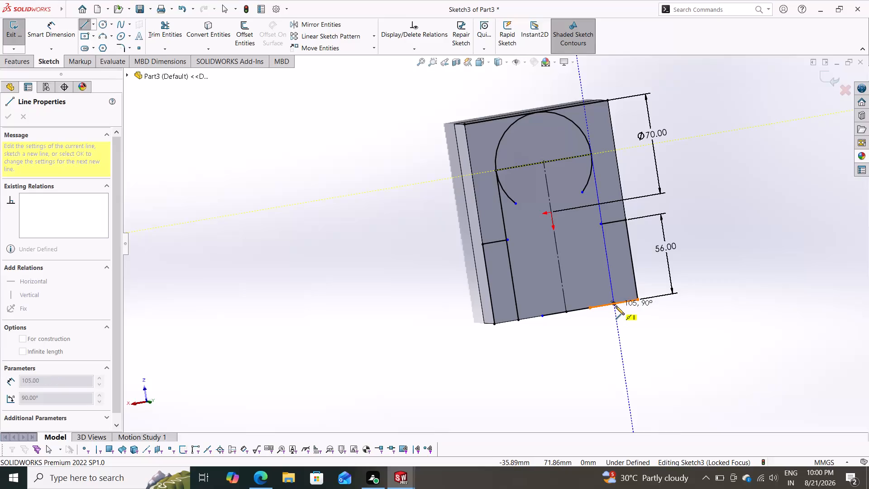
left_click(615, 303)
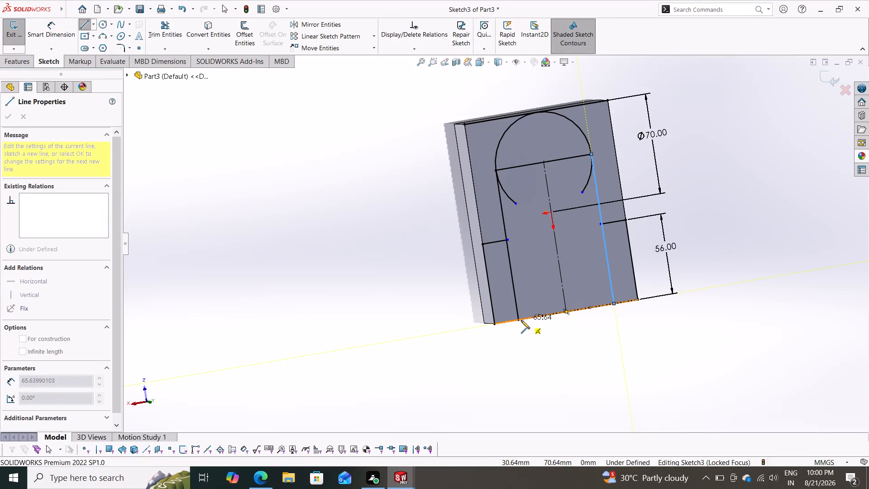
left_click(521, 320)
key("Escape")
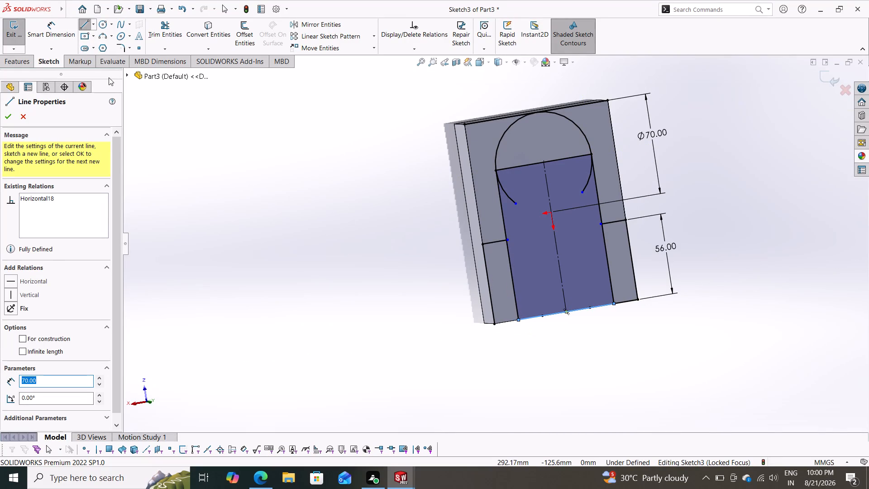
Trim away both arc remnants below the diameter line, leaving only the upper semicircle.
left_click(166, 29)
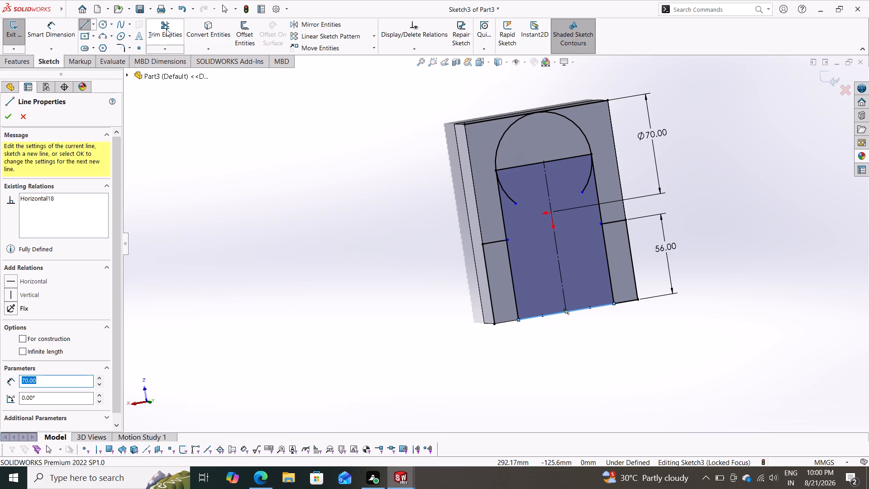
left_click_drag(513, 184, 509, 200)
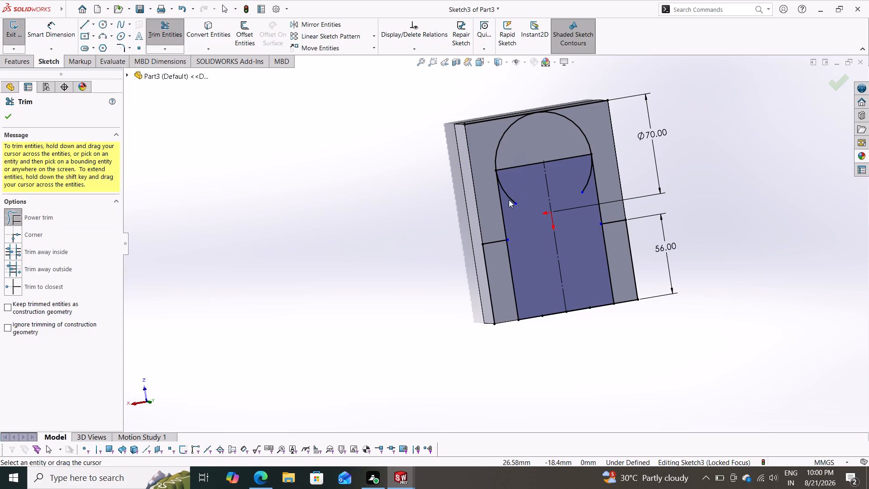
left_click_drag(509, 200, 507, 204)
left_click_drag(584, 178, 590, 181)
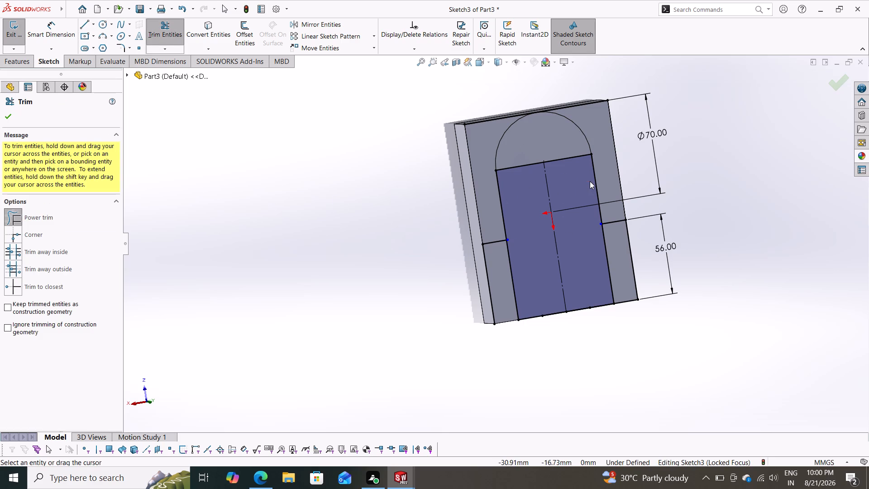
key("Escape")
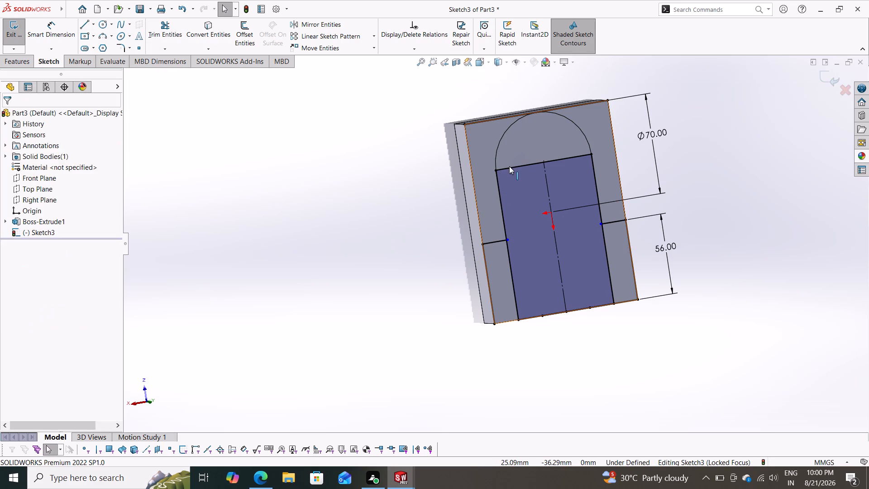
Convert the horizontal 70 mm diameter line to construction geometry.
left_click(509, 166)
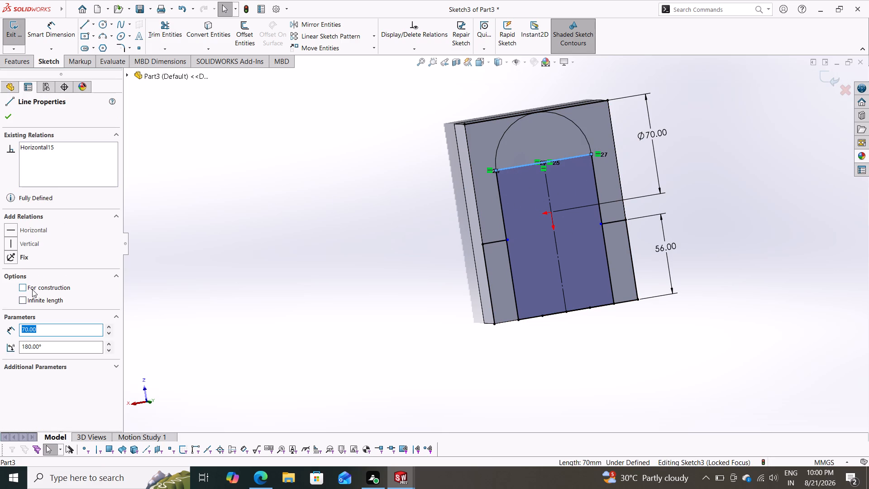
left_click(32, 289)
left_click(8, 121)
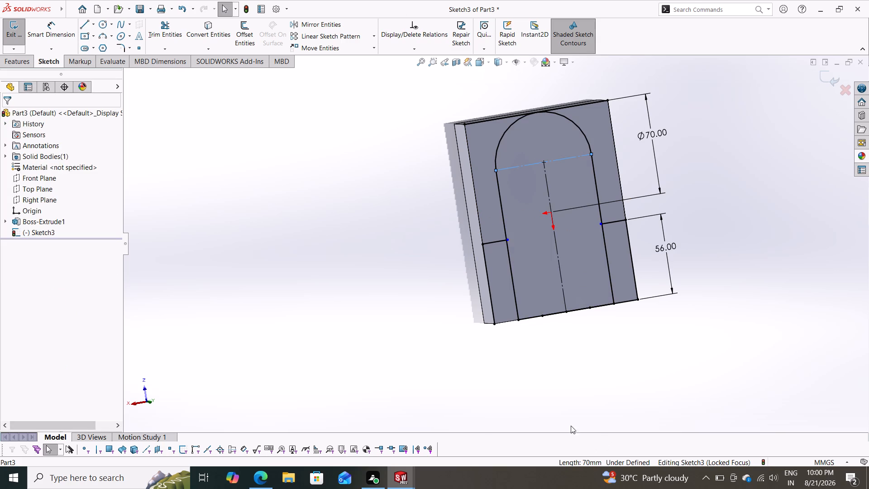
Extrude the round-topped central region as a merged Blind boss, 30 mm deep, in the reversed direction through the block.
middle_click_drag(386, 371, 489, 401)
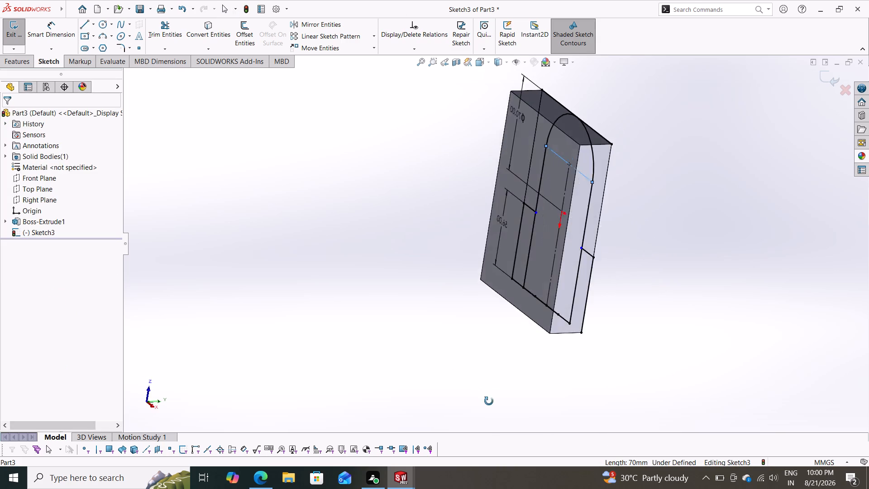
middle_click_drag(489, 401, 430, 417)
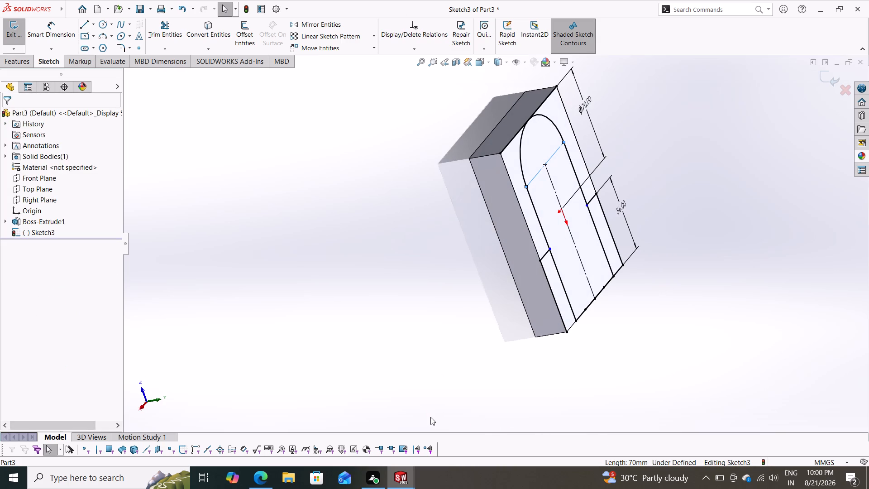
middle_click_drag(454, 392, 408, 379)
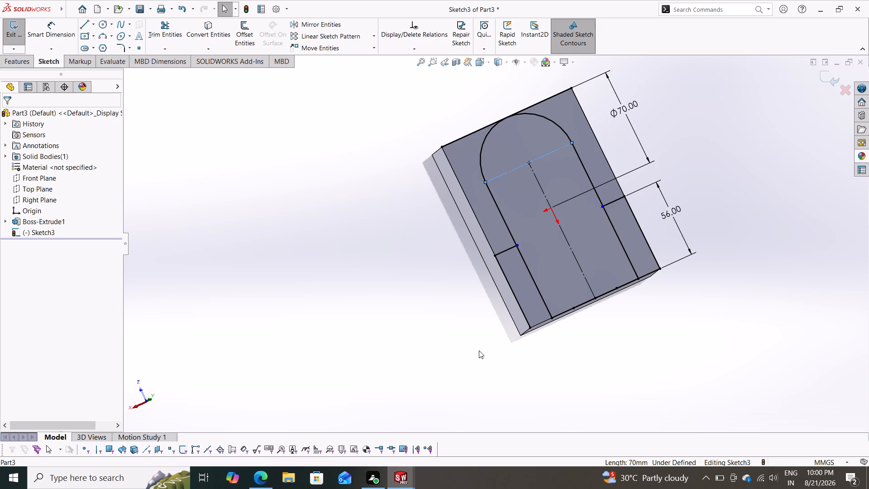
scroll(494, 336, "down", 2)
scroll(494, 336, "up", 3)
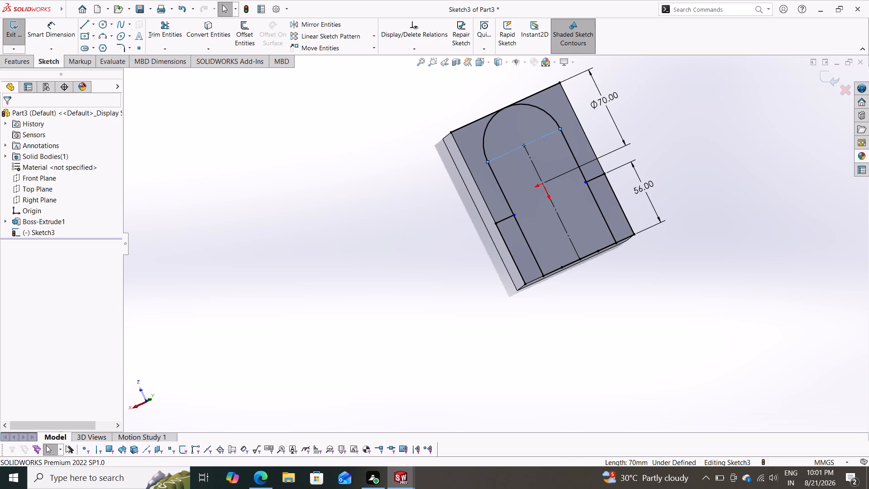
left_click(10, 65)
left_click(14, 32)
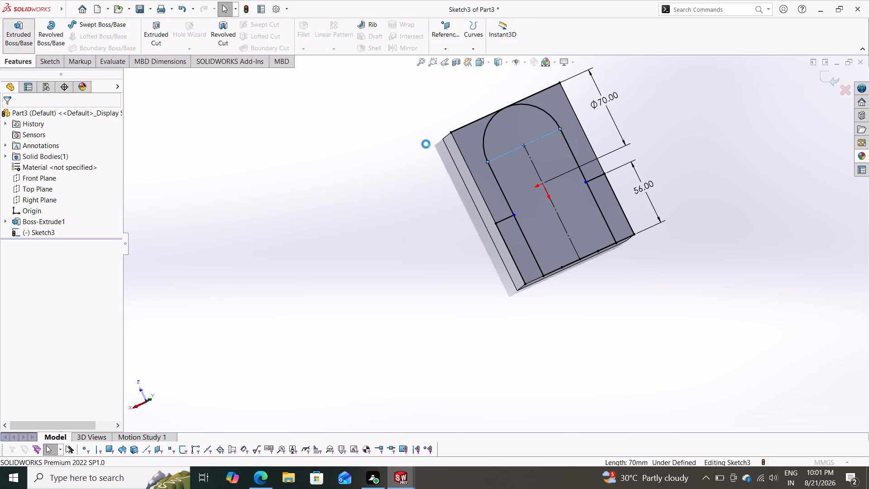
left_click(514, 171)
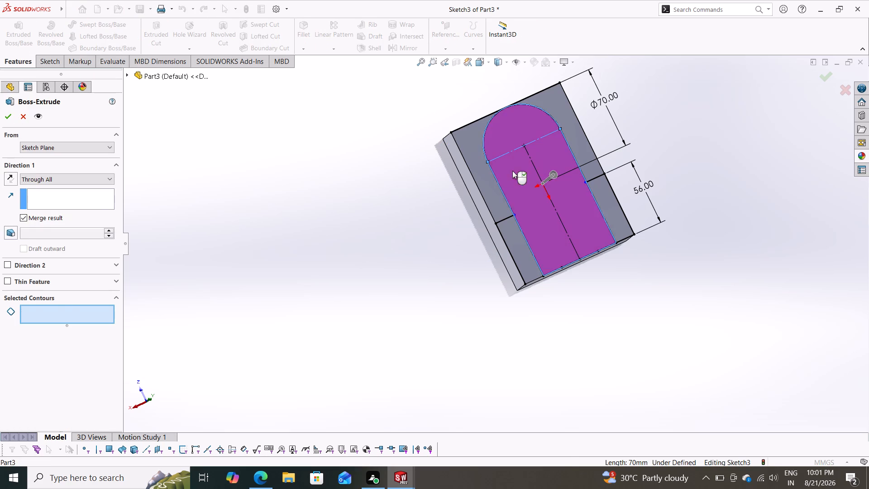
middle_click_drag(424, 253, 509, 240)
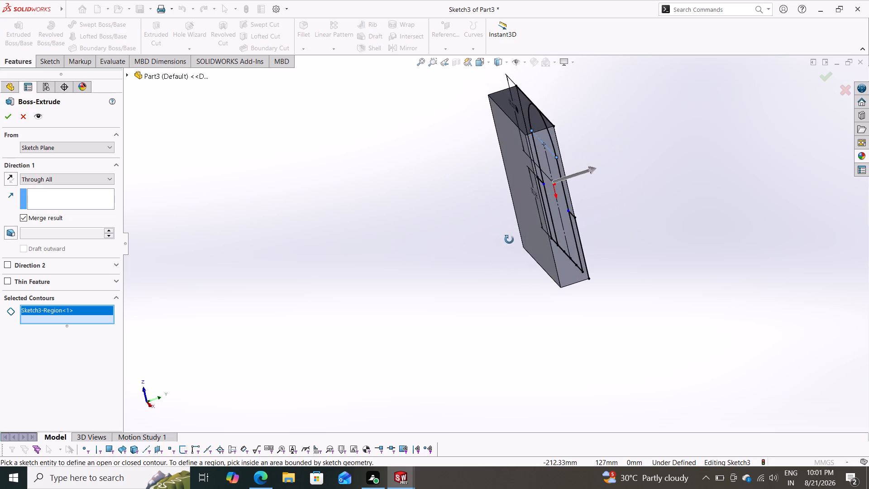
middle_click_drag(509, 240, 450, 233)
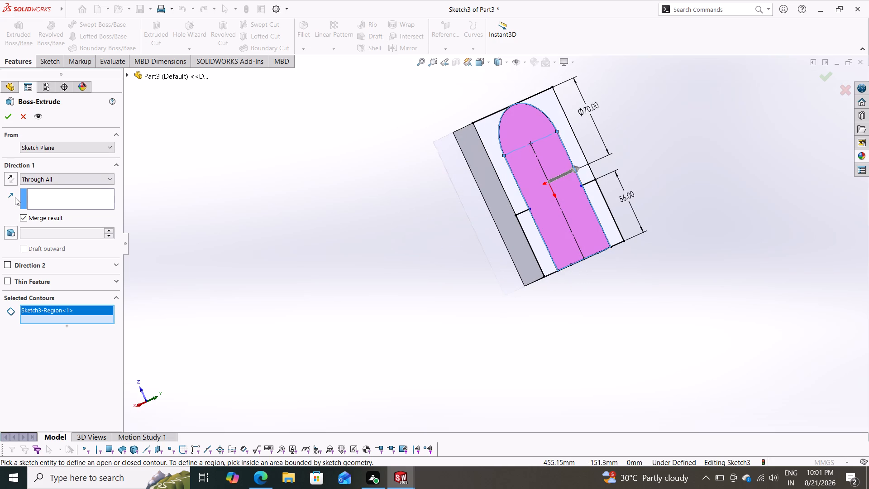
left_click(38, 178)
left_click(42, 187)
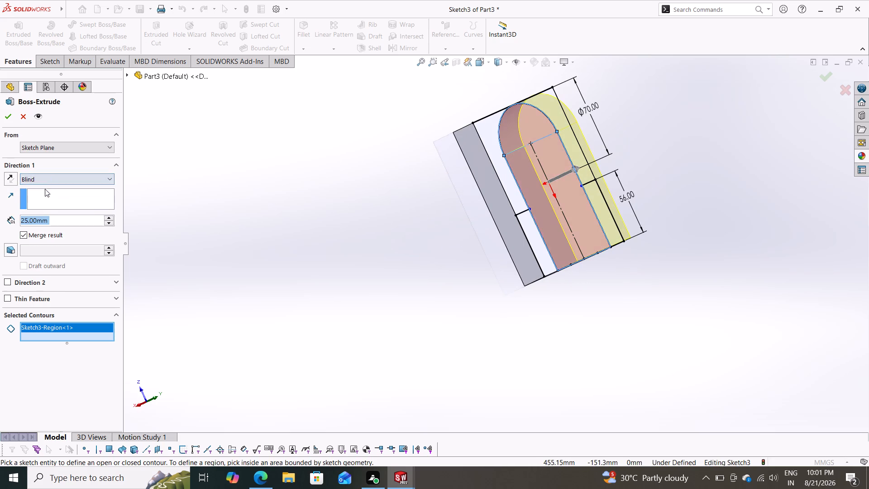
left_click(12, 182)
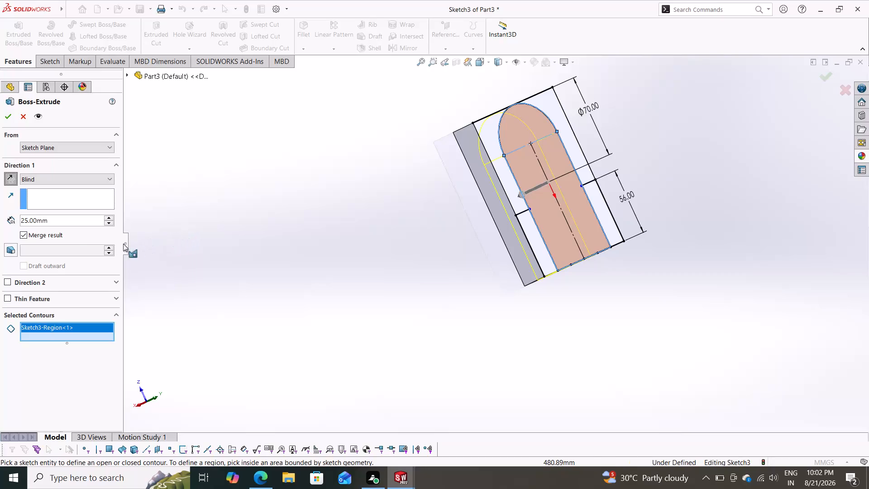
left_click_drag(58, 221, 0, 216)
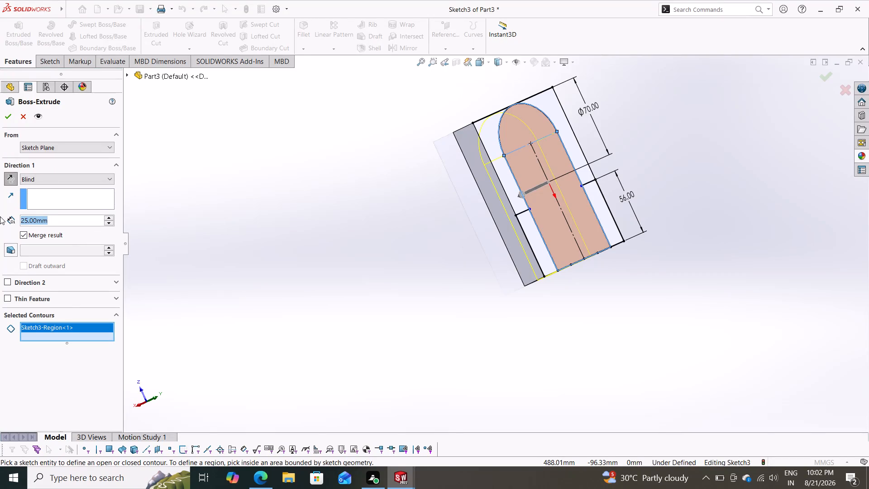
type("30")
key("Return")
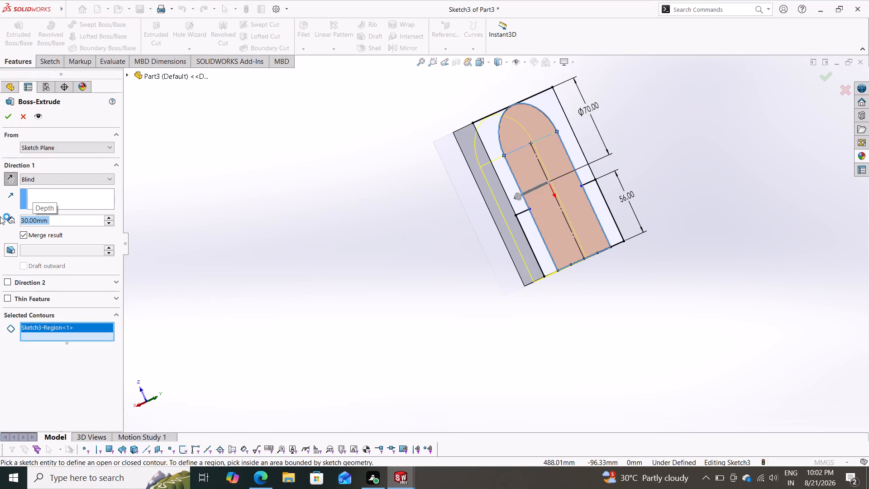
left_click(6, 115)
Set the round-topped boss's extrusion depth to 35 mm.
middle_click_drag(426, 294, 449, 286)
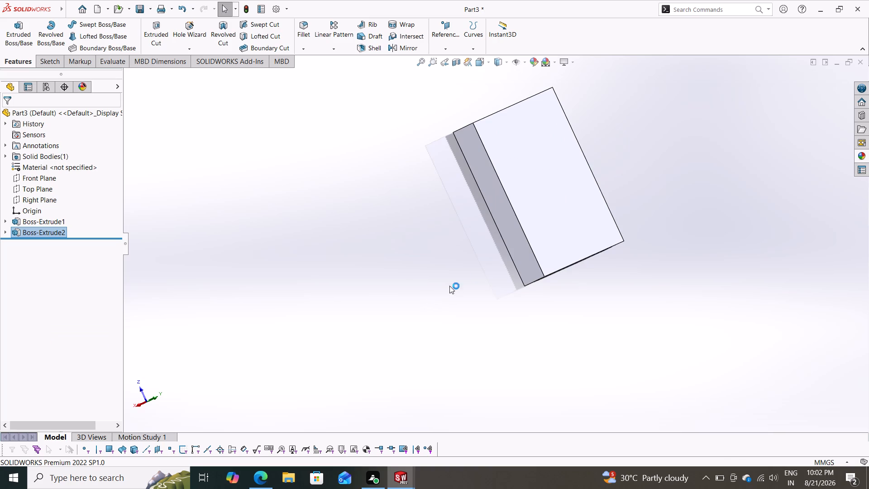
middle_click_drag(449, 286, 522, 384)
scroll(522, 384, "down", 1)
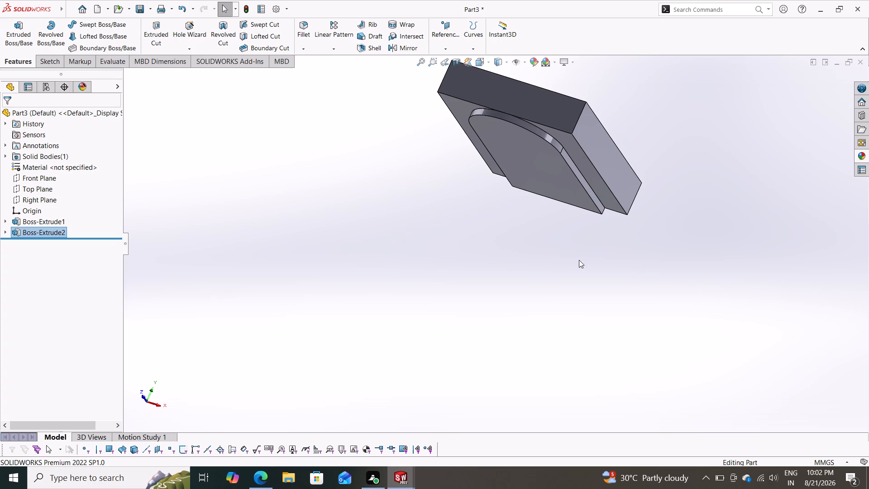
middle_click_drag(593, 255, 573, 266)
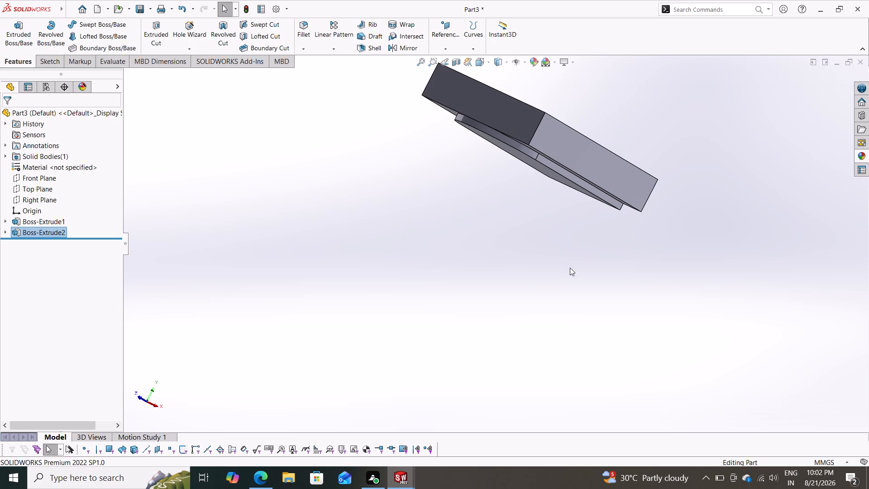
left_click(11, 231)
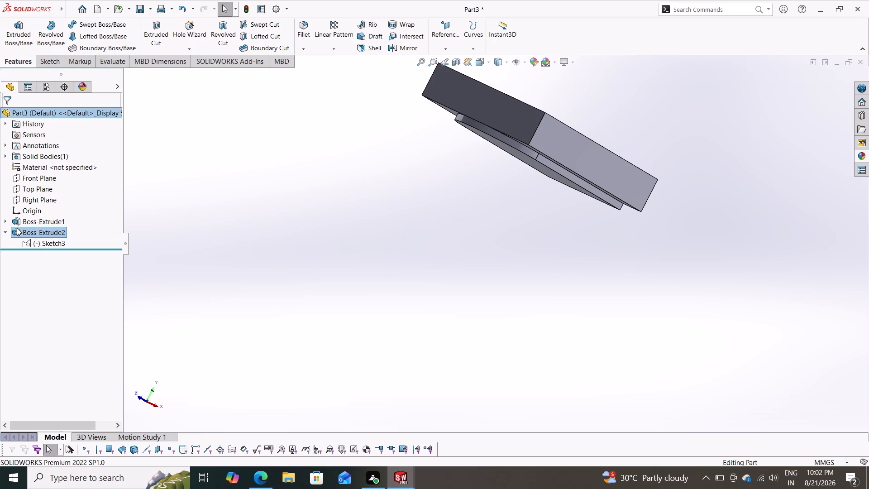
left_click(17, 228)
left_click(24, 202)
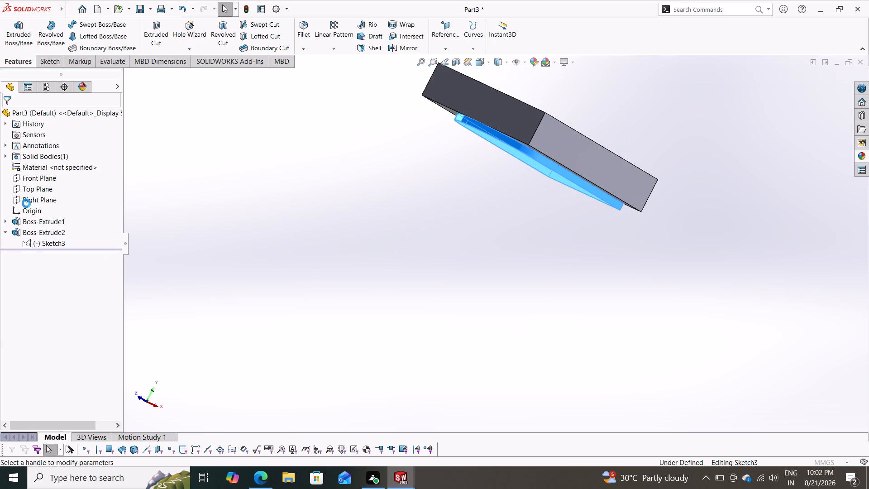
type("35")
key("Return")
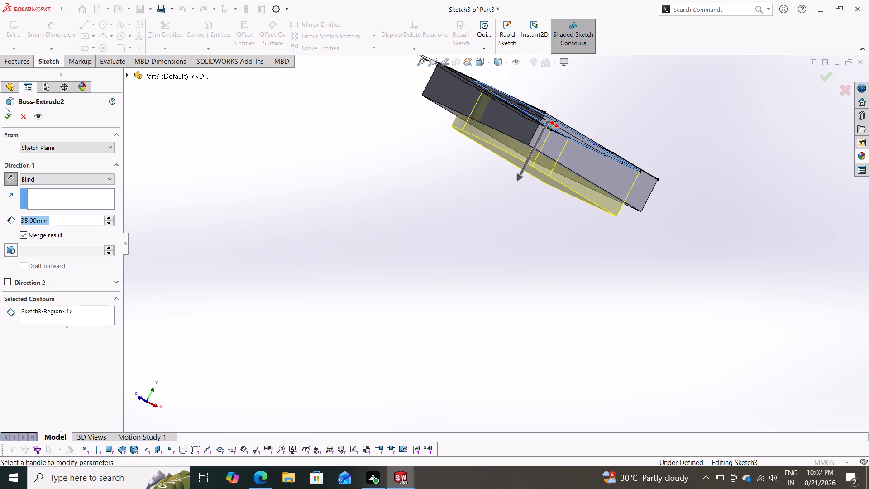
left_click(7, 113)
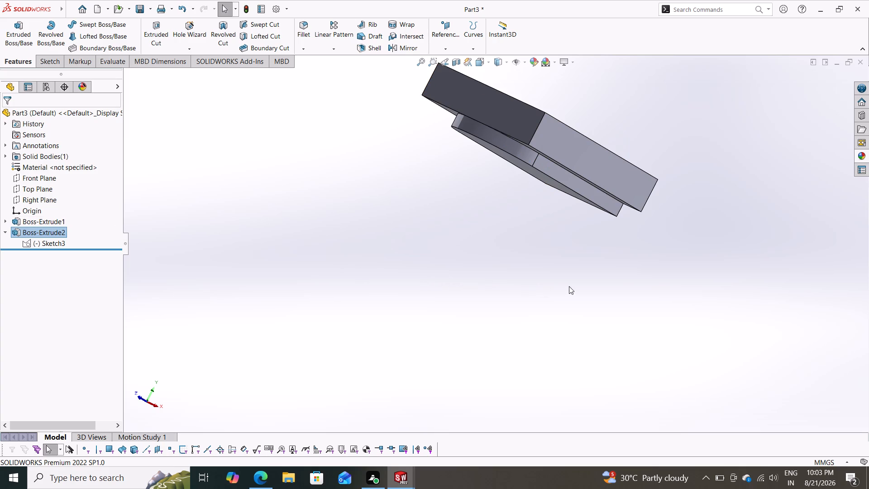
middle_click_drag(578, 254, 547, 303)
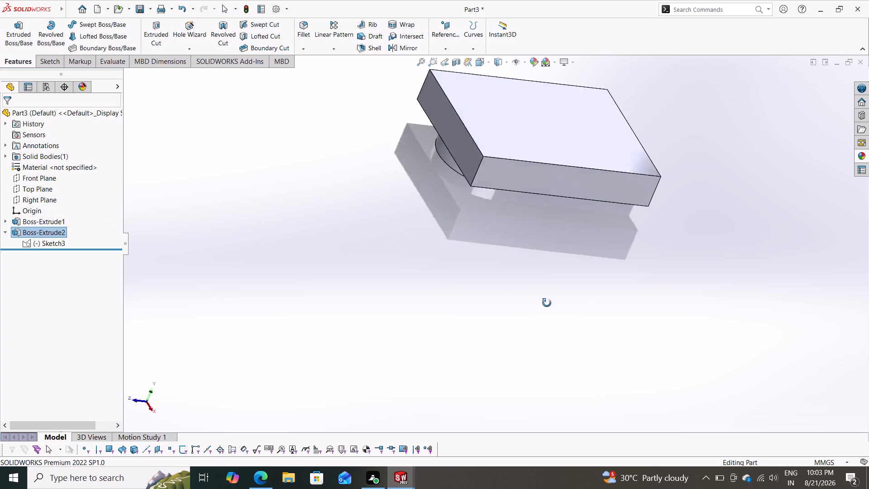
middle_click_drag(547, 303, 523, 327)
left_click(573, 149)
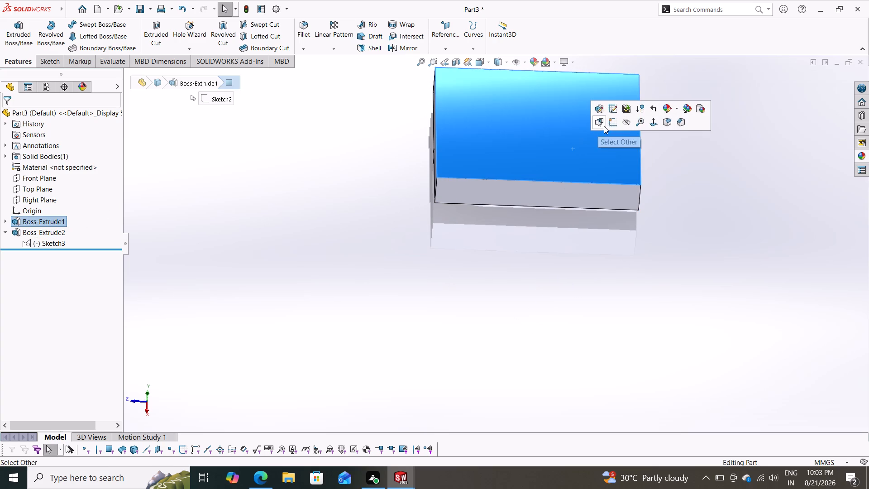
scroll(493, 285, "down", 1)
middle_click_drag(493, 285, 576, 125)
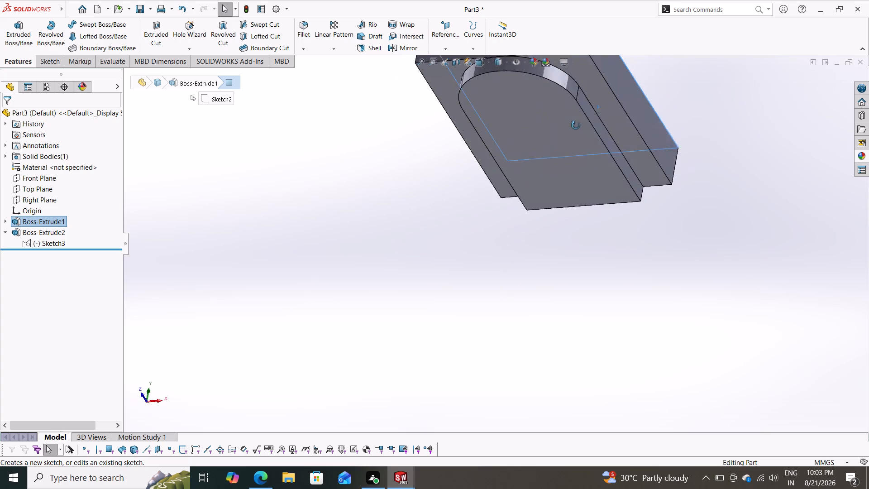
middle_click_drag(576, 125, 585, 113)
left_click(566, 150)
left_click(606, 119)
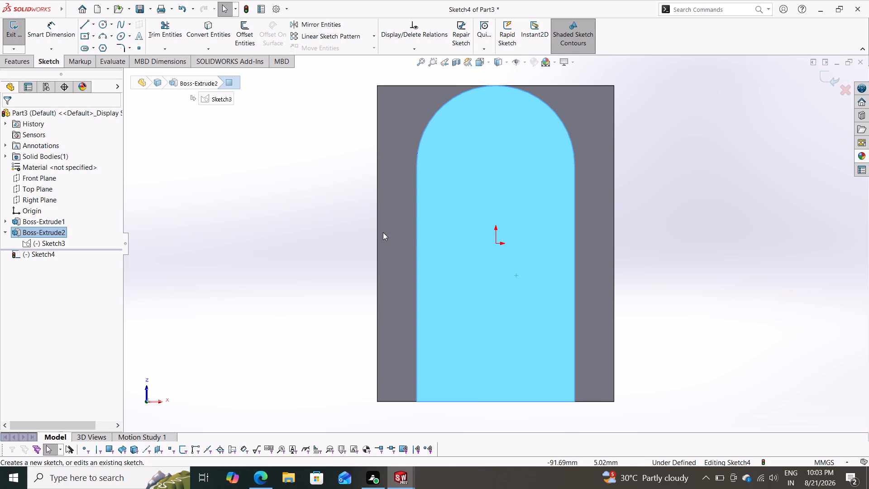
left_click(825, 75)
Start a sketch on the block's large flat face opposite the round-topped boss.
middle_click_drag(731, 207, 524, 229)
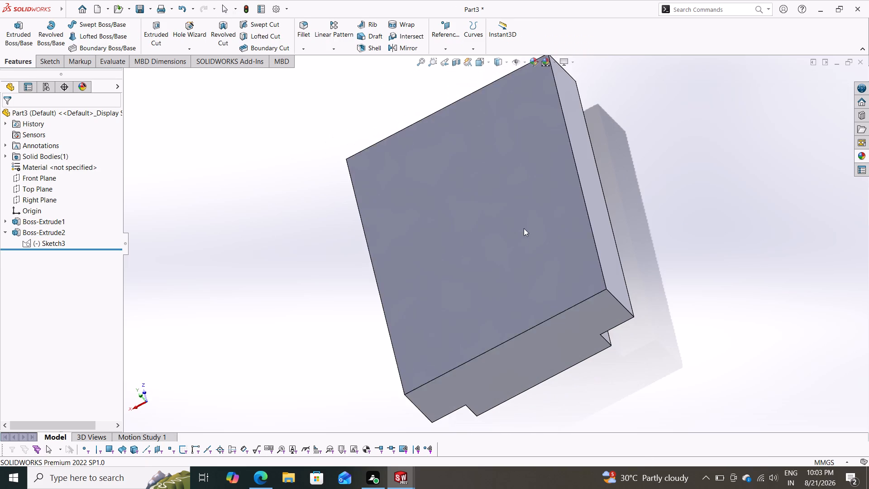
left_click(494, 271)
left_click(536, 244)
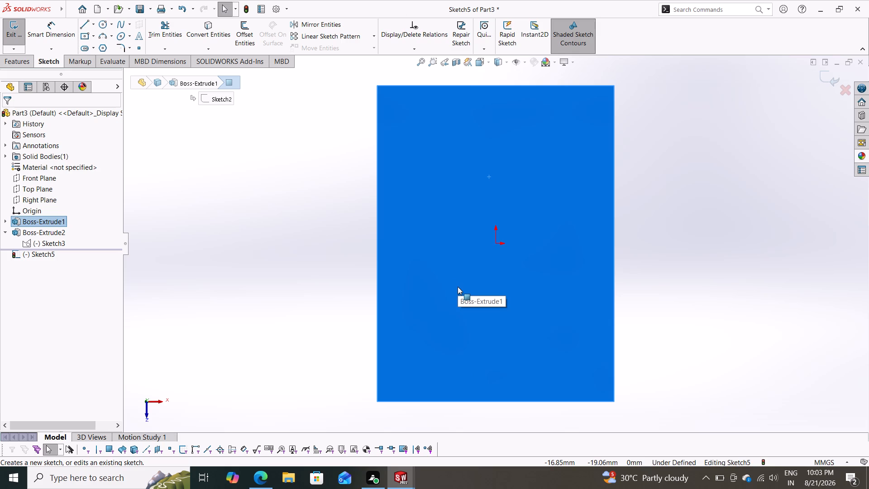
Examine the block and the round-topped boss from both sides, including the boss's curved end.
middle_click_drag(329, 314, 407, 314)
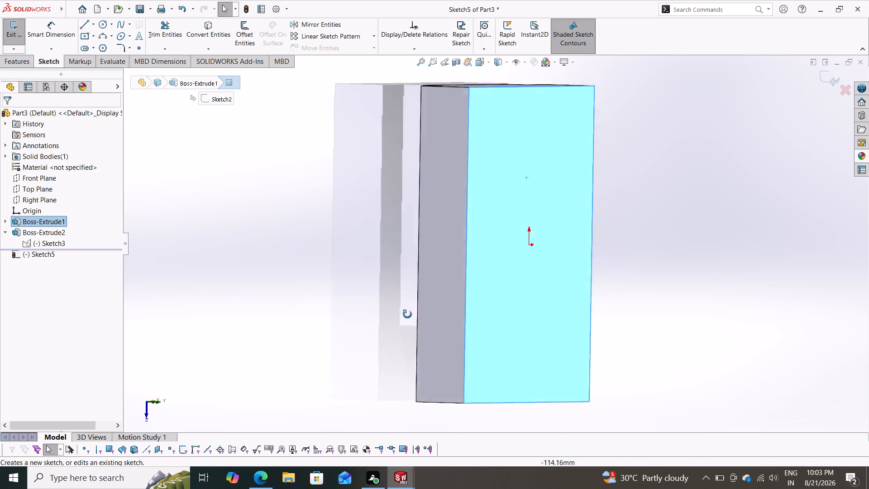
middle_click_drag(407, 314, 520, 300)
scroll(525, 312, "down", 1)
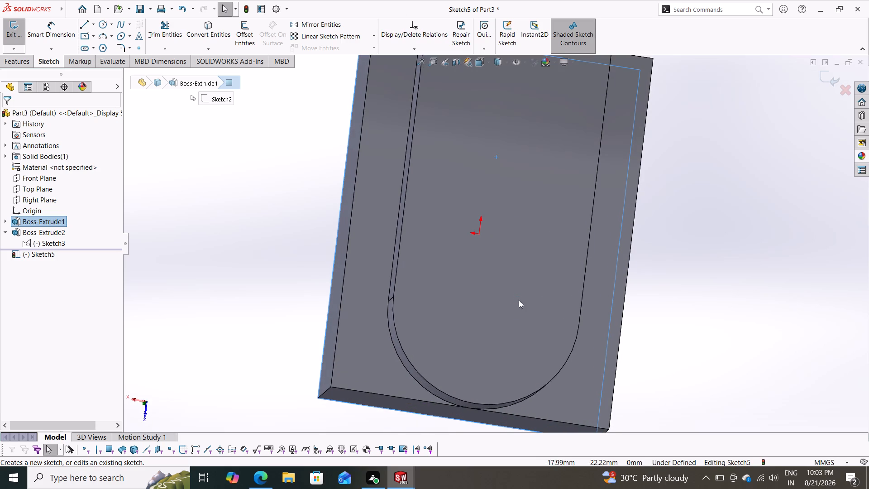
scroll(448, 325, "down", 2)
scroll(448, 325, "up", 4)
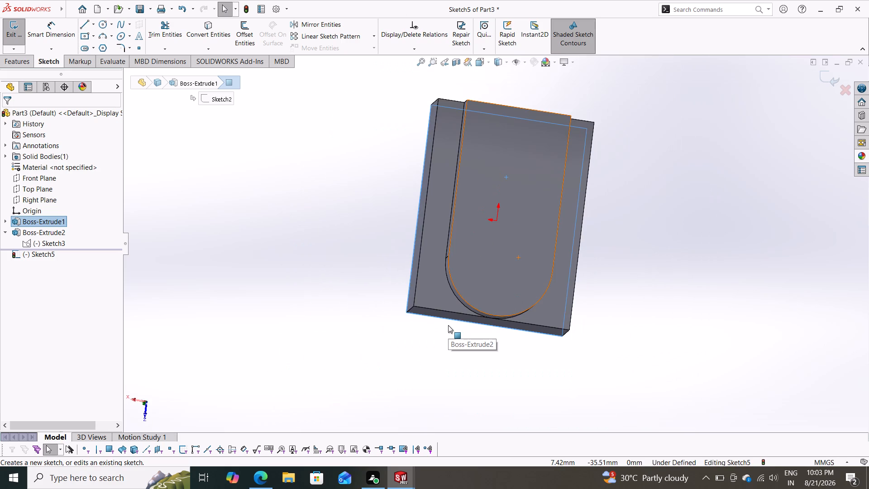
middle_click_drag(633, 275, 474, 340)
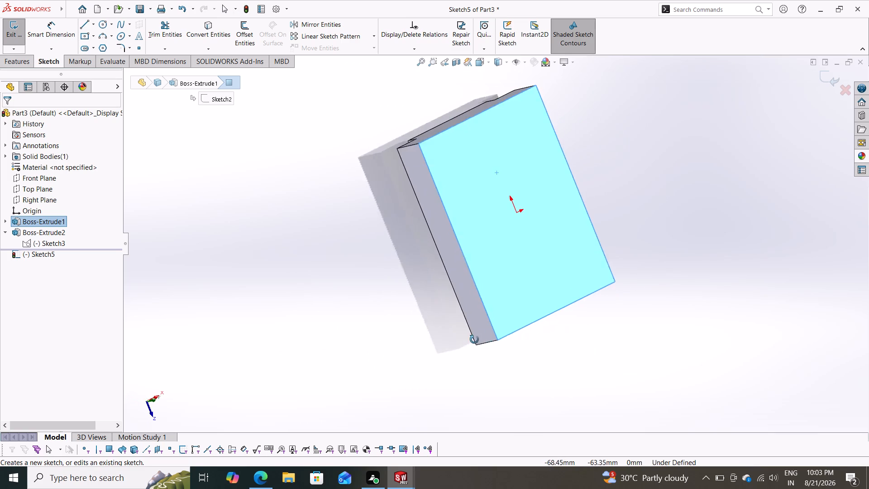
middle_click_drag(474, 340, 435, 336)
scroll(481, 243, "down", 1)
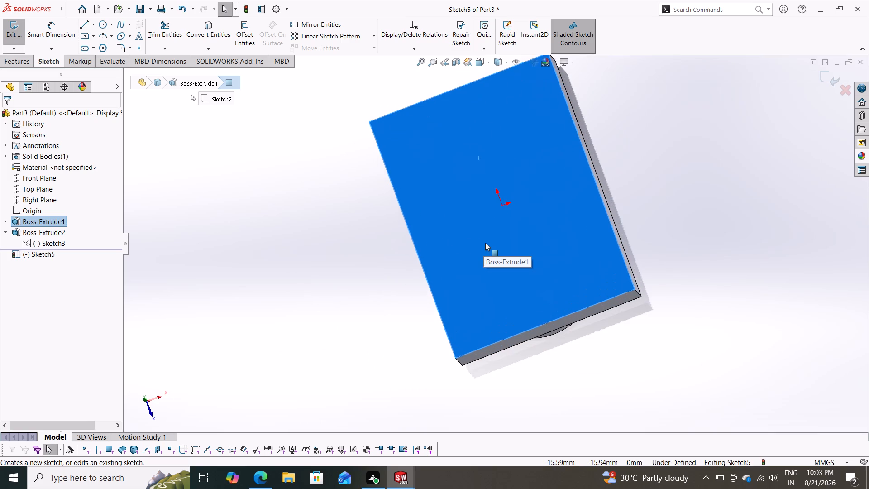
scroll(485, 243, "up", 2)
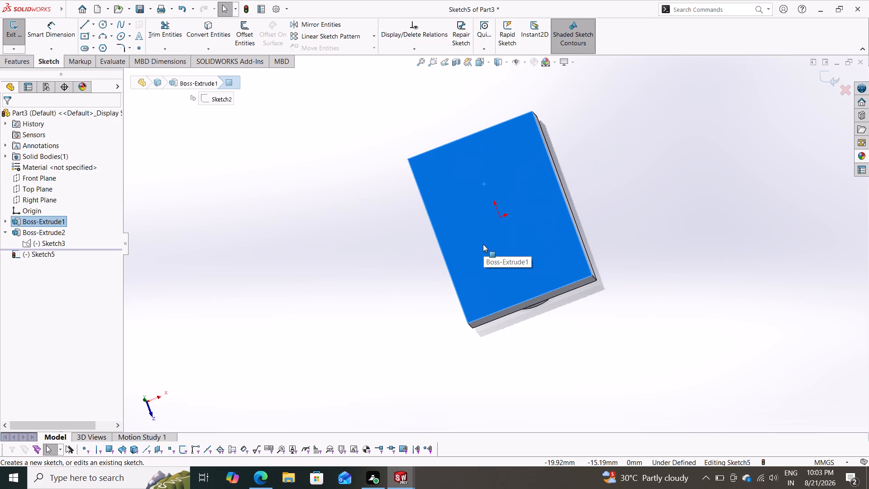
left_click(37, 229)
left_click(19, 221)
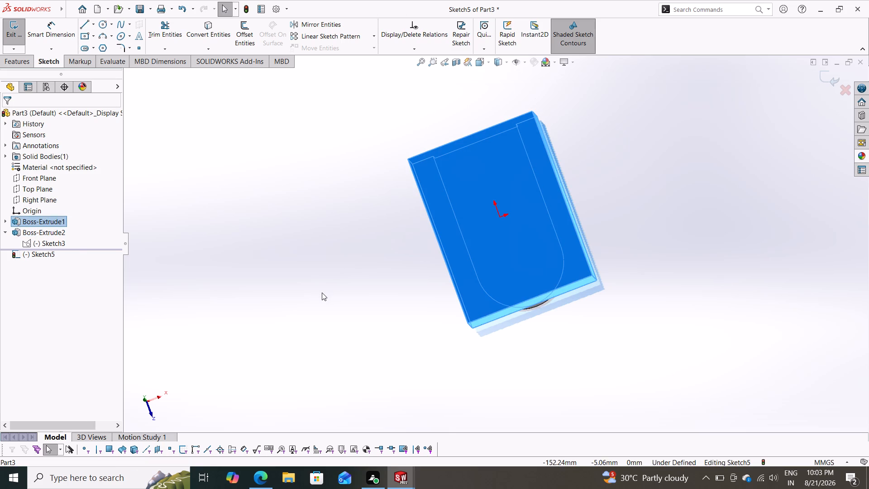
middle_click_drag(448, 333, 641, 355)
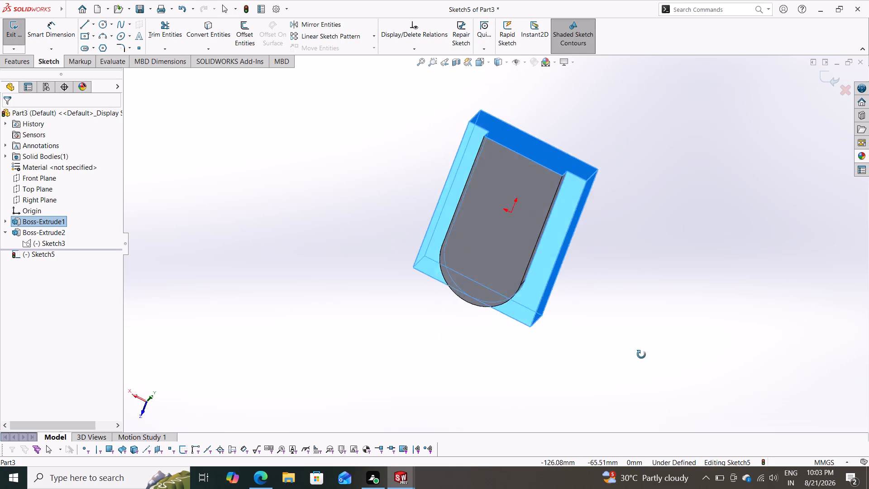
middle_click_drag(641, 355, 472, 322)
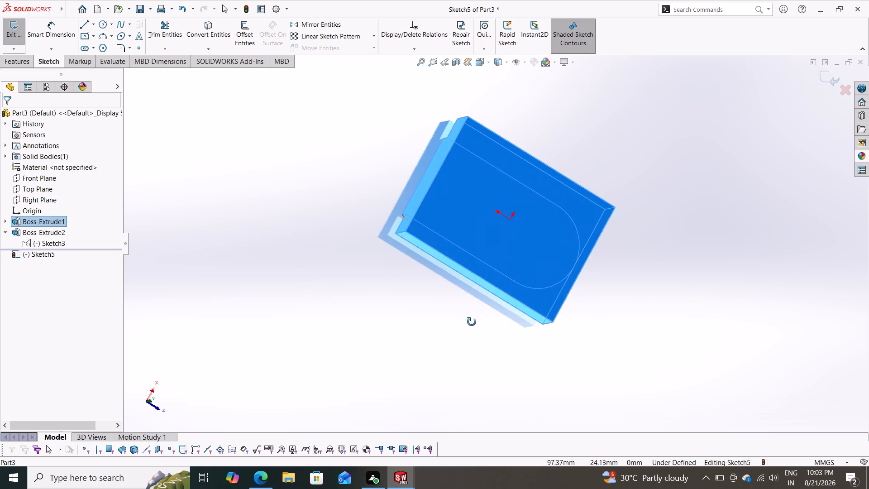
middle_click_drag(472, 322, 656, 130)
scroll(473, 292, "down", 1)
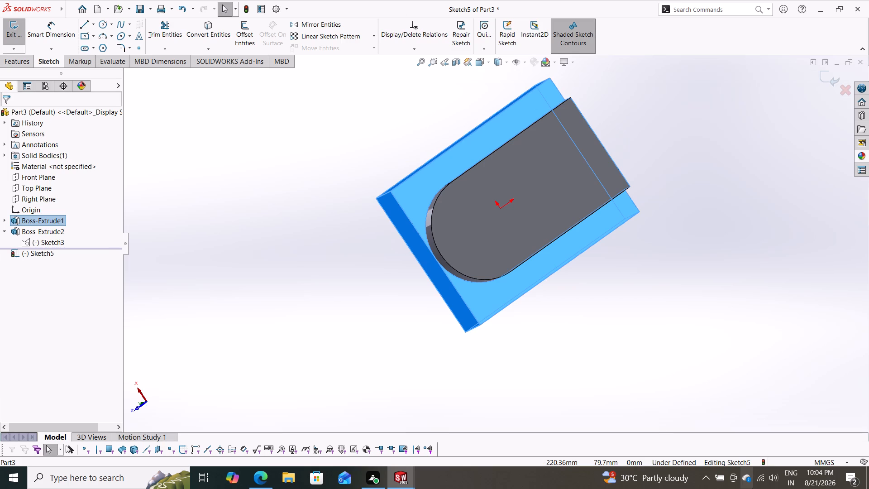
scroll(466, 231, "down", 3)
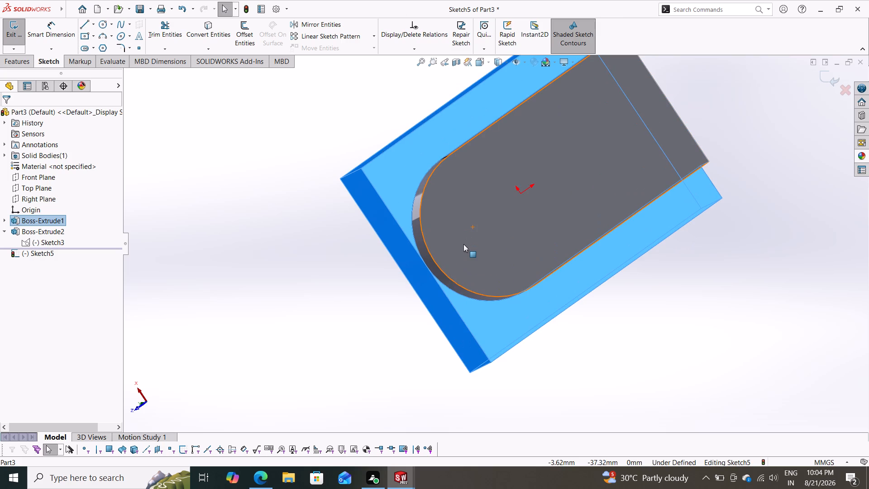
scroll(444, 295, "up", 3)
scroll(492, 260, "down", 5)
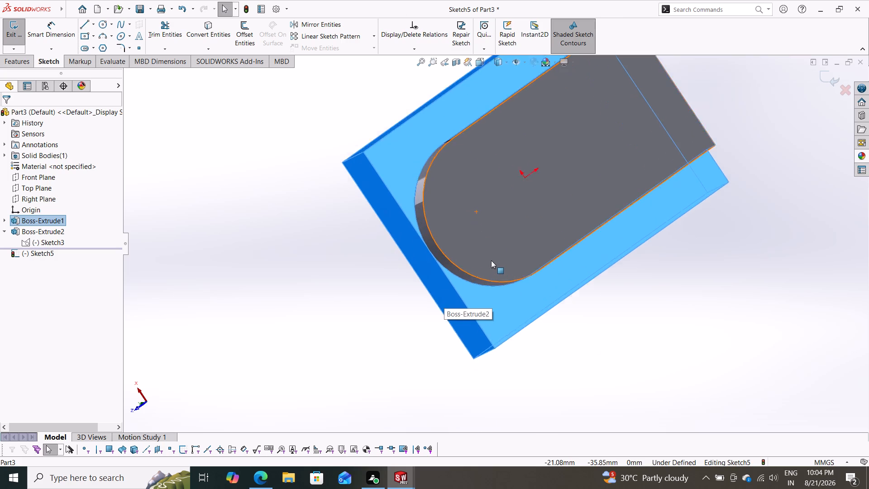
scroll(430, 267, "down", 3)
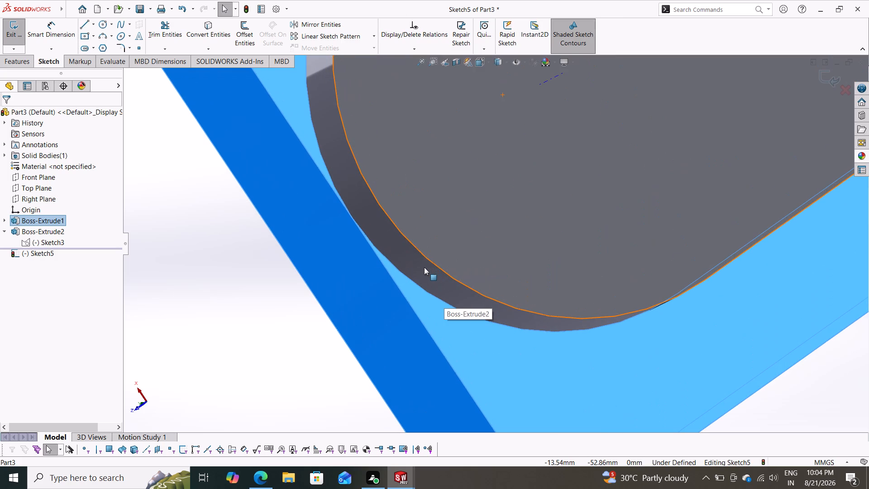
scroll(424, 267, "down", 4)
scroll(424, 267, "up", 11)
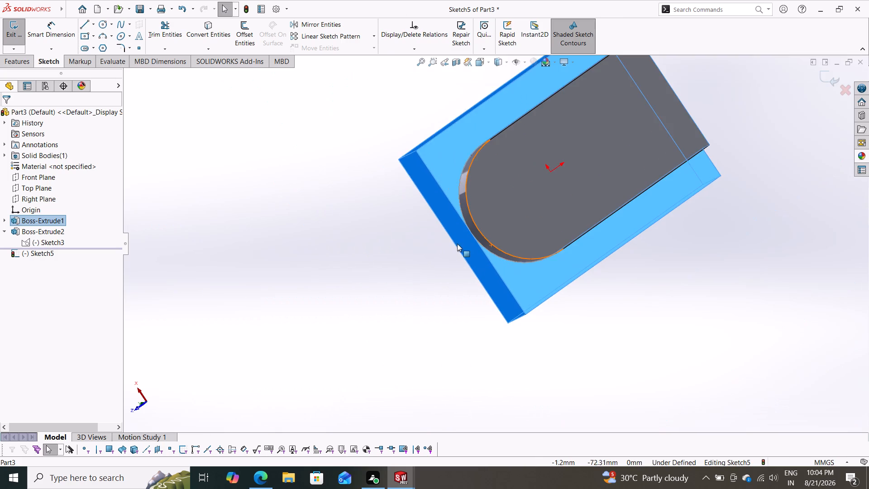
scroll(458, 243, "up", 3)
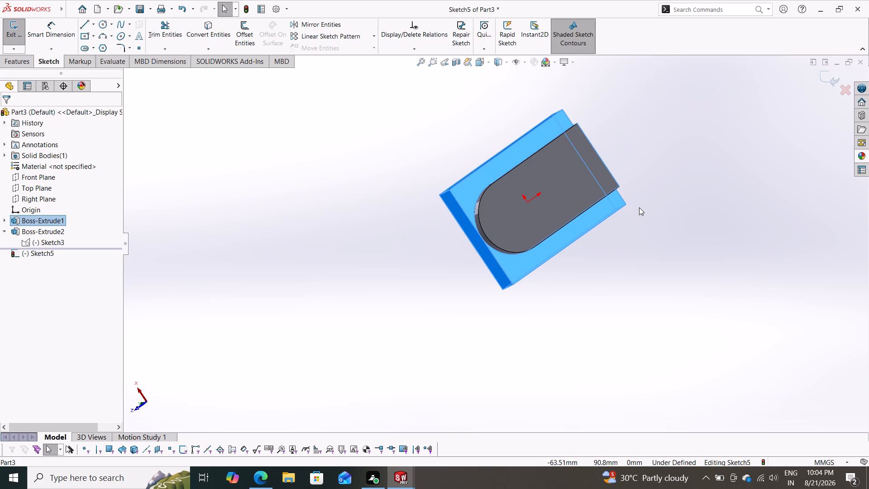
Convert the boss's semicircular outer edge into the sketch on the block's opposite face.
middle_click_drag(639, 212, 626, 287)
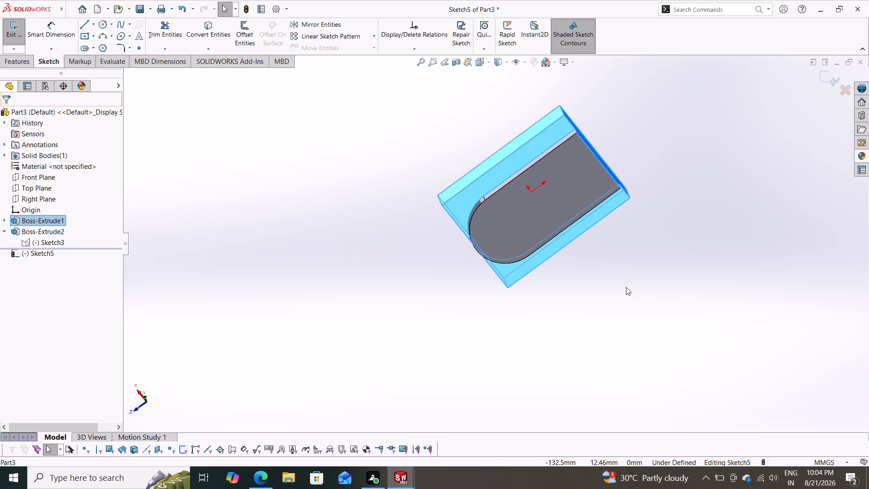
left_click(206, 35)
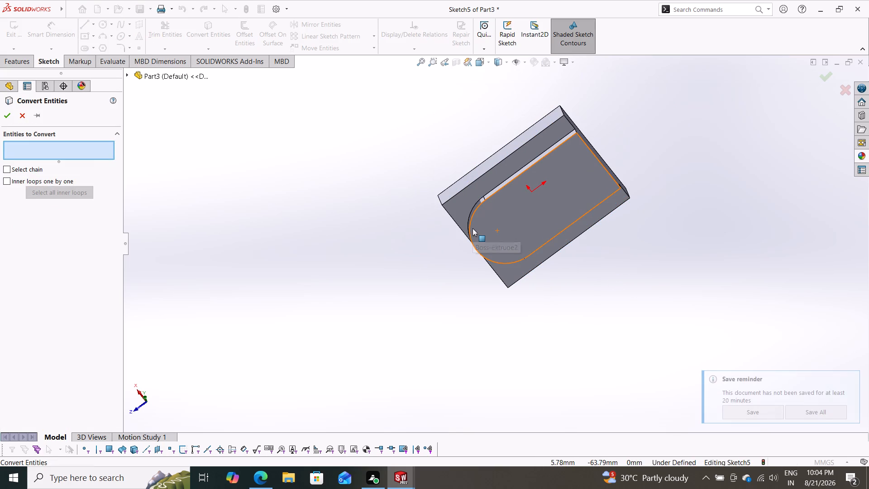
left_click(470, 228)
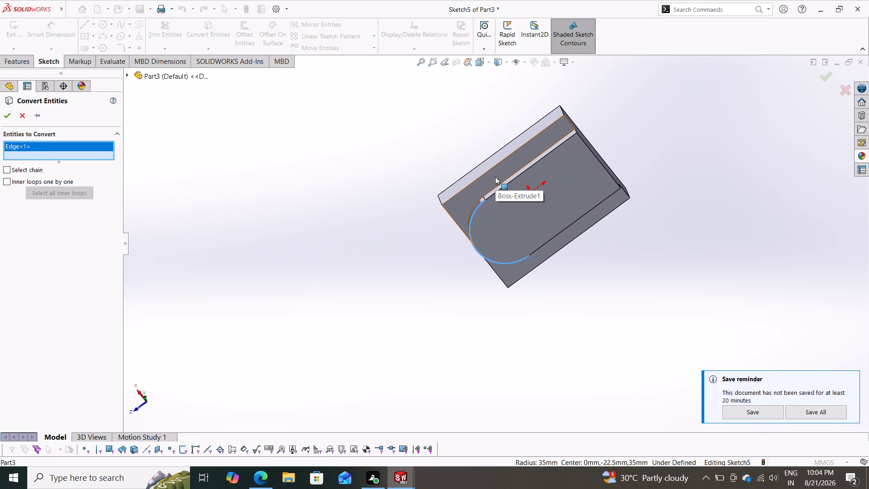
left_click(6, 118)
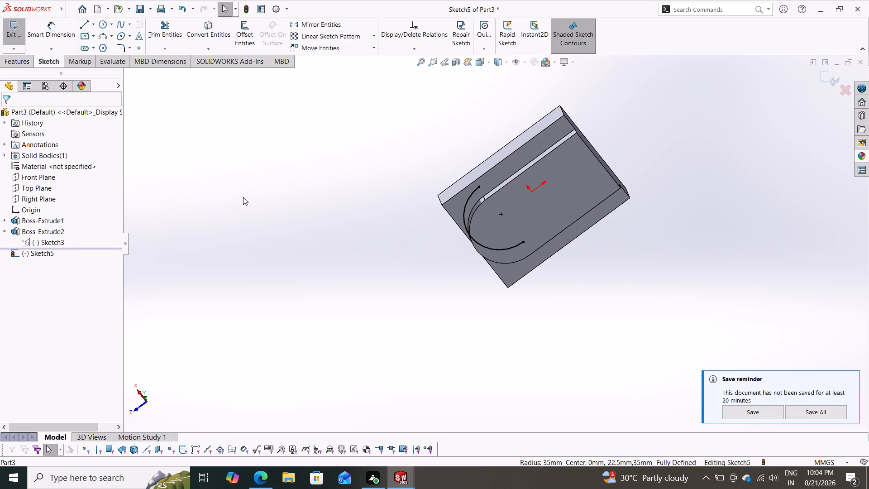
scroll(297, 163, "down", 1)
middle_click_drag(299, 163, 427, 295)
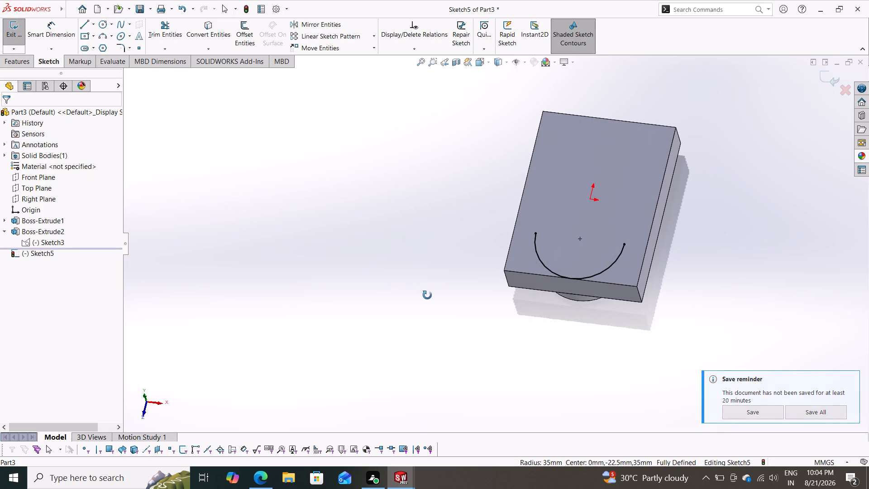
middle_click_drag(427, 295, 589, 470)
scroll(589, 470, "down", 1)
middle_click_drag(654, 197, 631, 358)
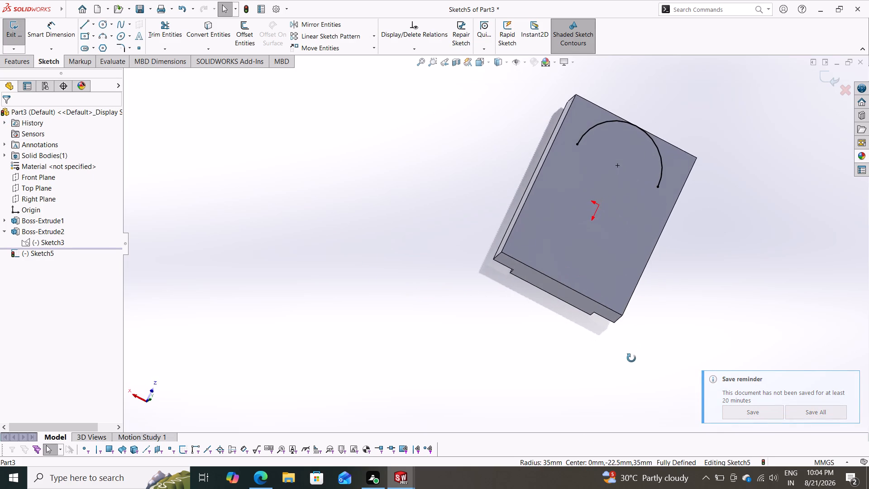
Sketch a closed four-line rectangle across the block face's full width, about 87 mm tall, from the end opposite the arc.
middle_click_drag(631, 358, 630, 352)
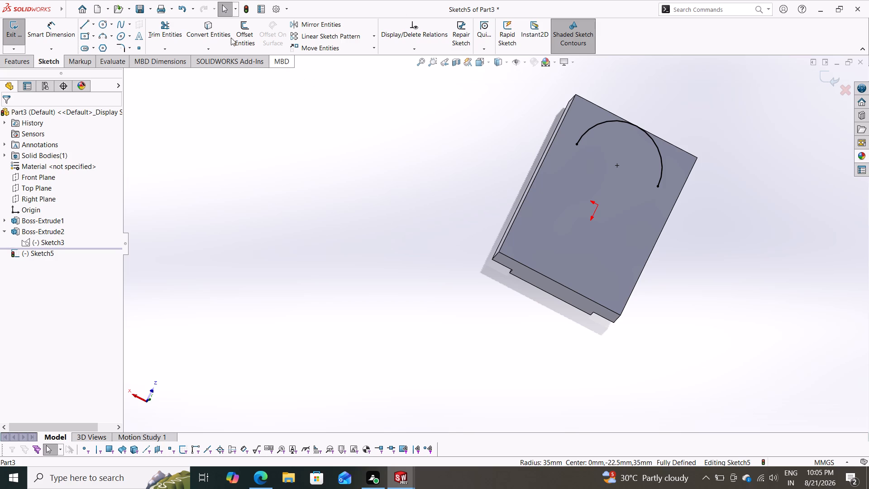
left_click(81, 26)
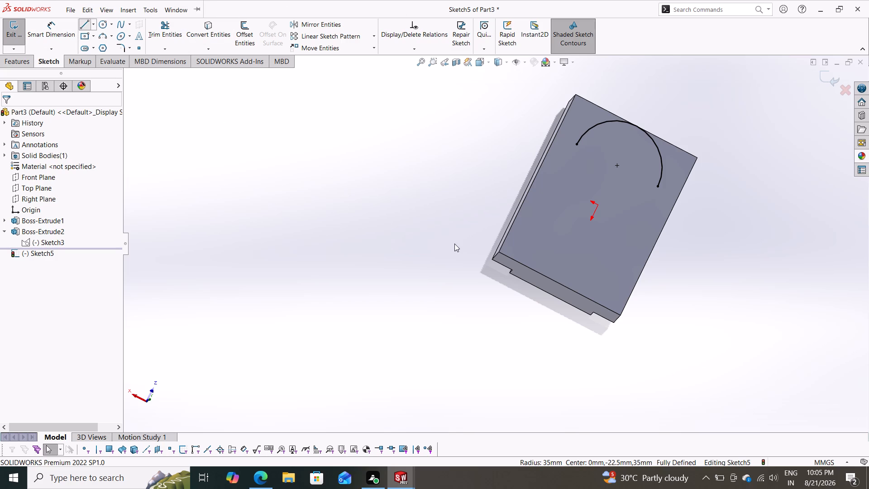
left_click(500, 251)
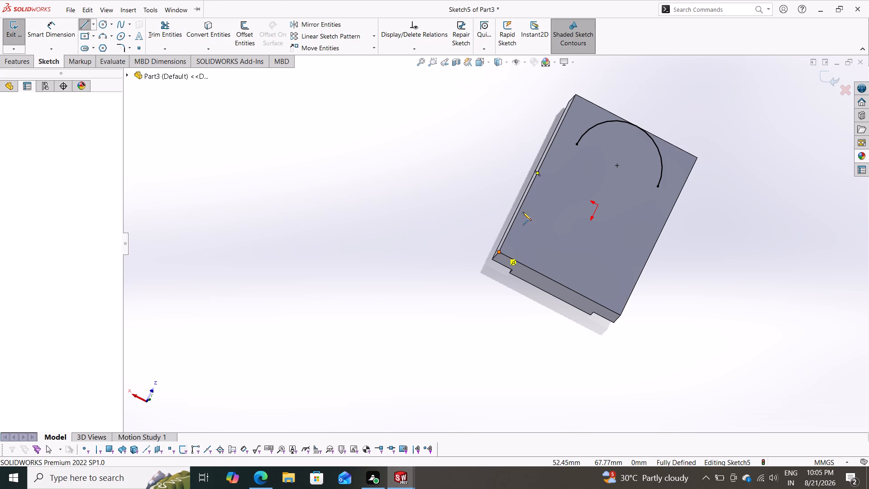
left_click(544, 153)
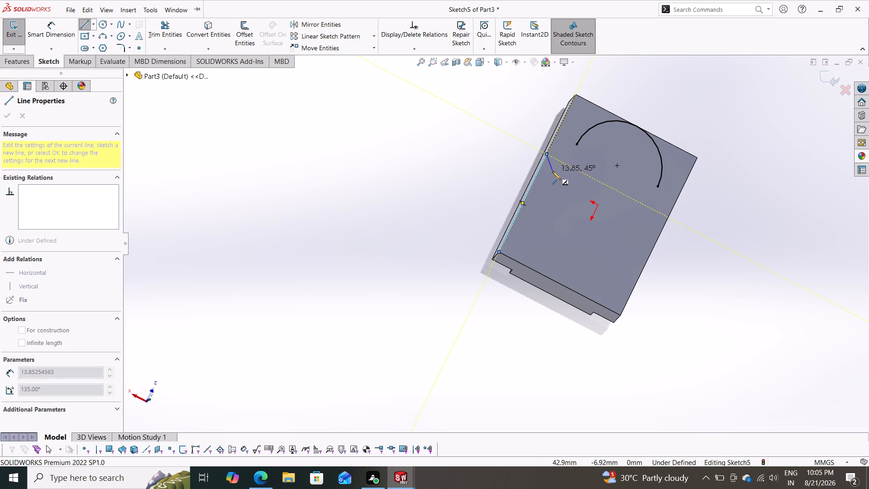
left_click(668, 217)
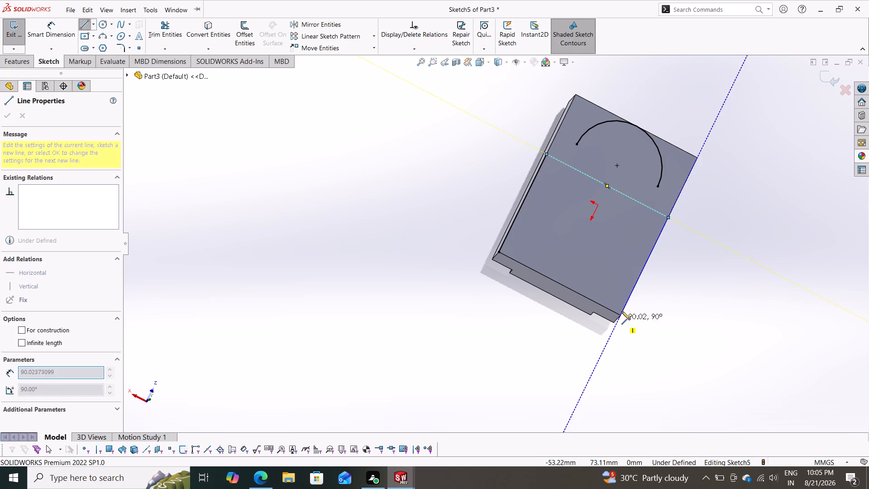
left_click(621, 316)
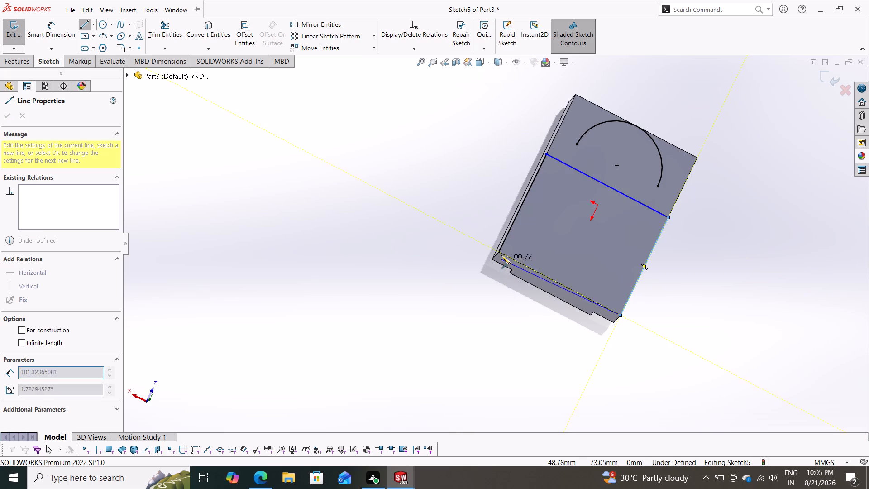
left_click(498, 253)
left_click(391, 289)
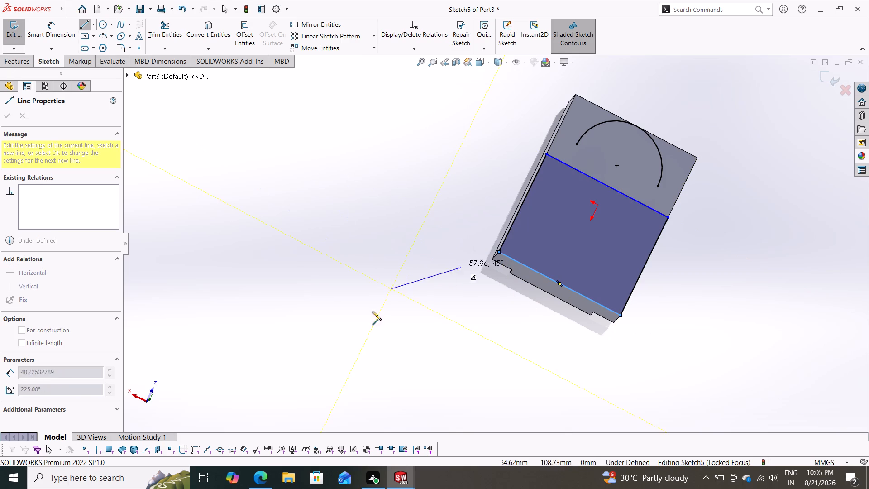
double_click(365, 317)
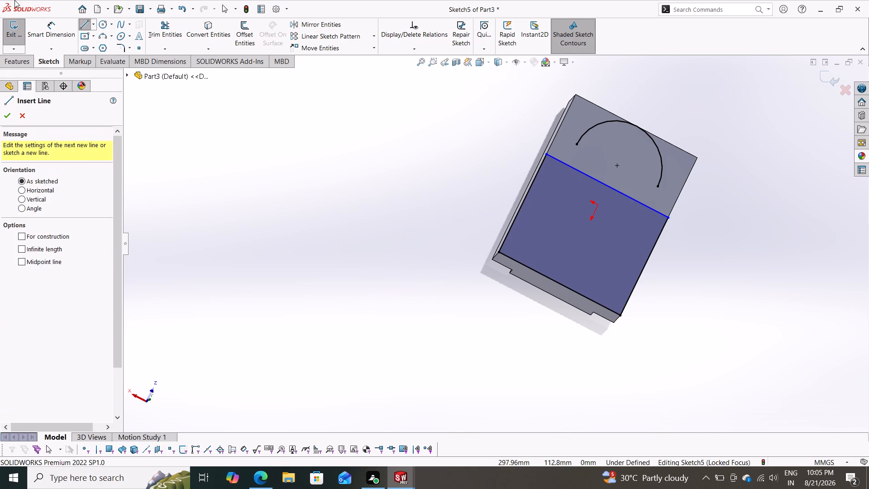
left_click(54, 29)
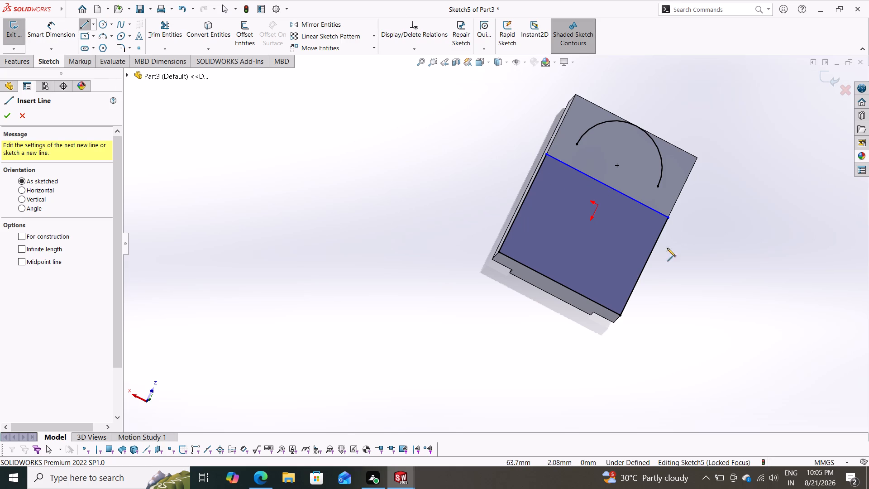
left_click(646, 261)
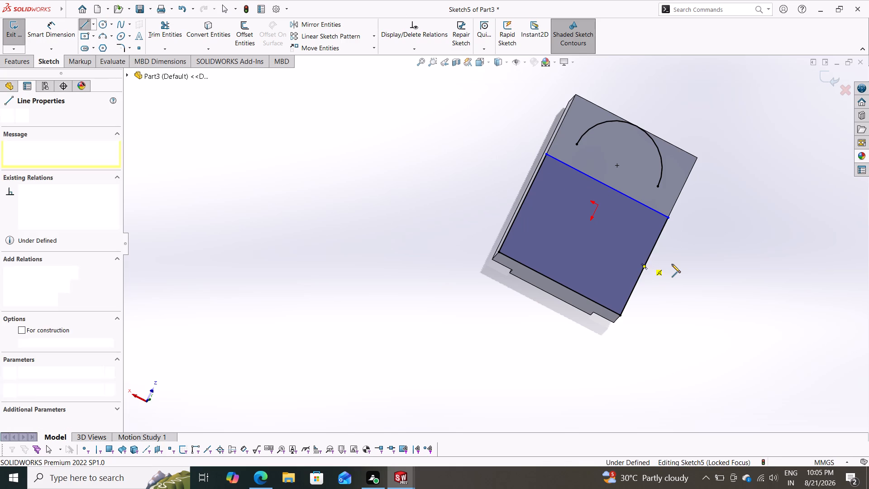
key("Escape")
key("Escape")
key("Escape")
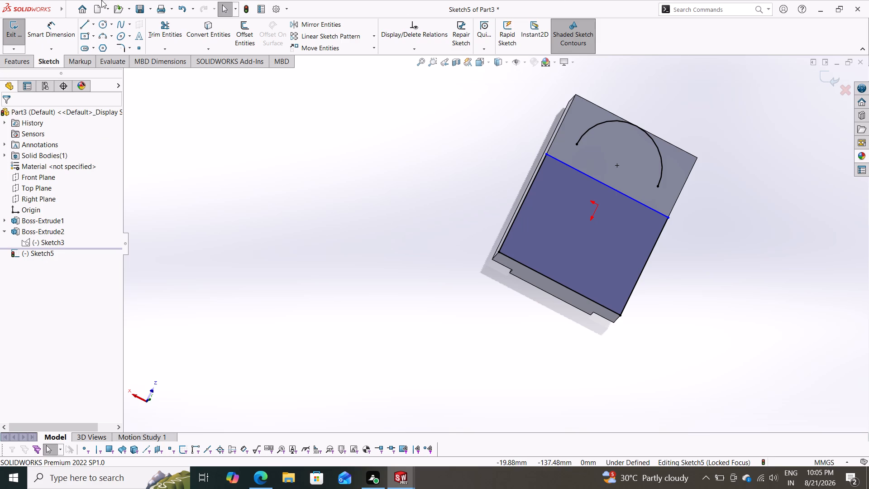
Dimension the rectangle's side along the block's long edge to 56 mm.
left_click(60, 33)
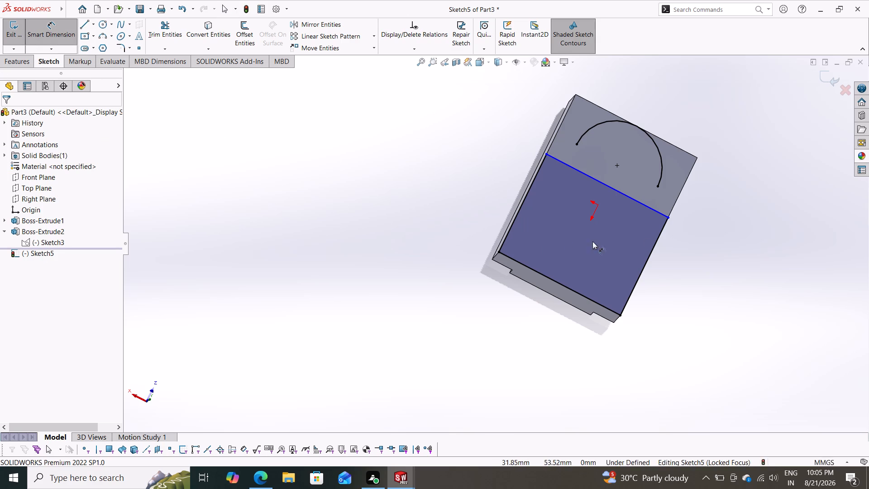
left_click(654, 251)
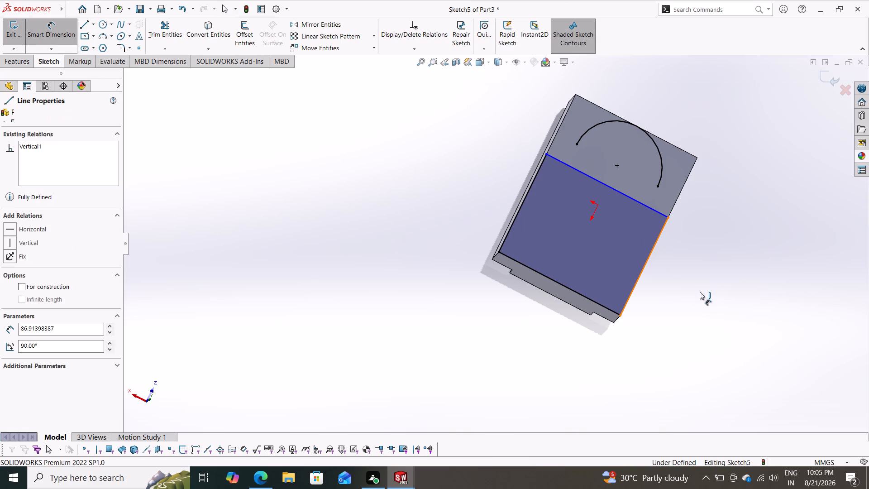
left_click(671, 283)
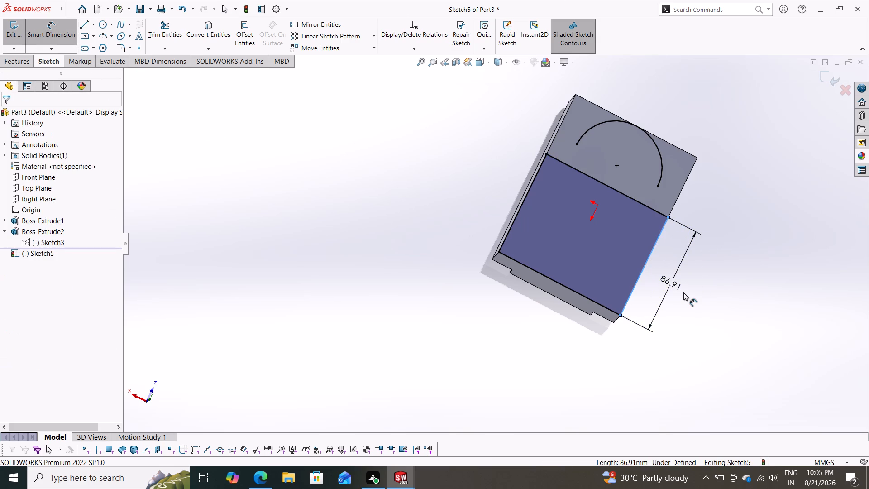
key("5")
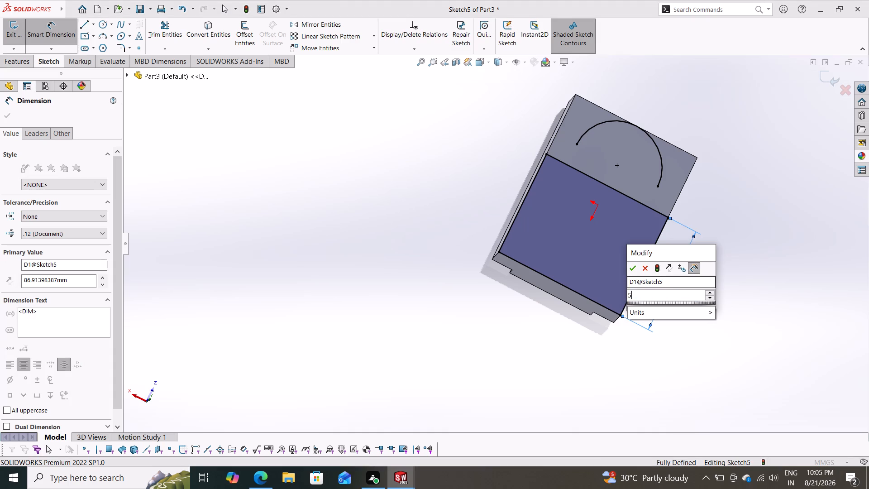
key("6")
key("Return")
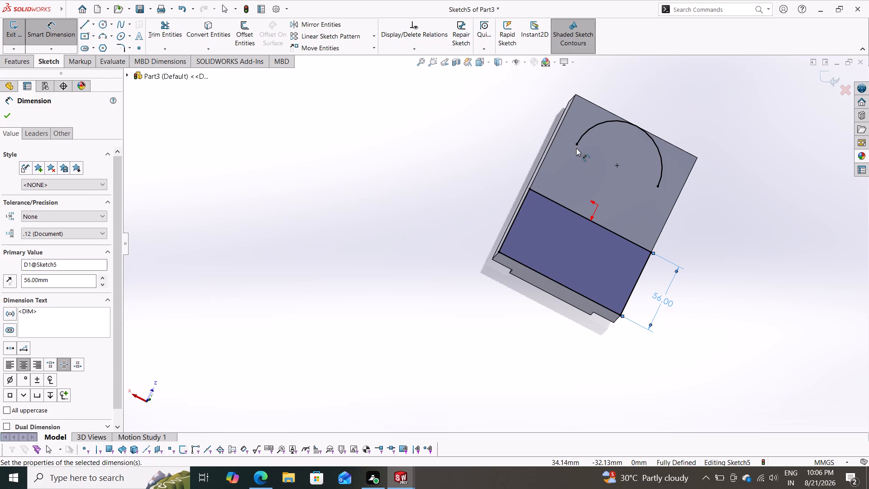
Sketch a 35 mm radius circle centred on the converted arc's centre, matching the arc's edge.
left_click(101, 25)
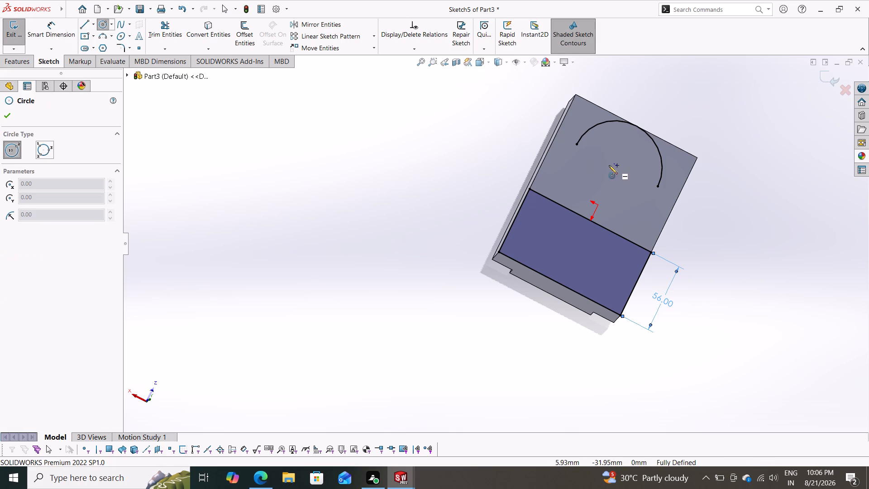
left_click(617, 163)
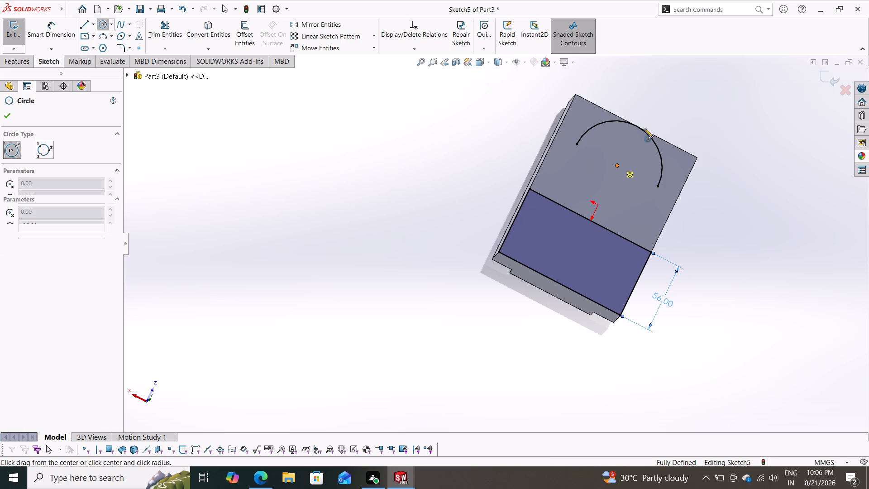
left_click(644, 128)
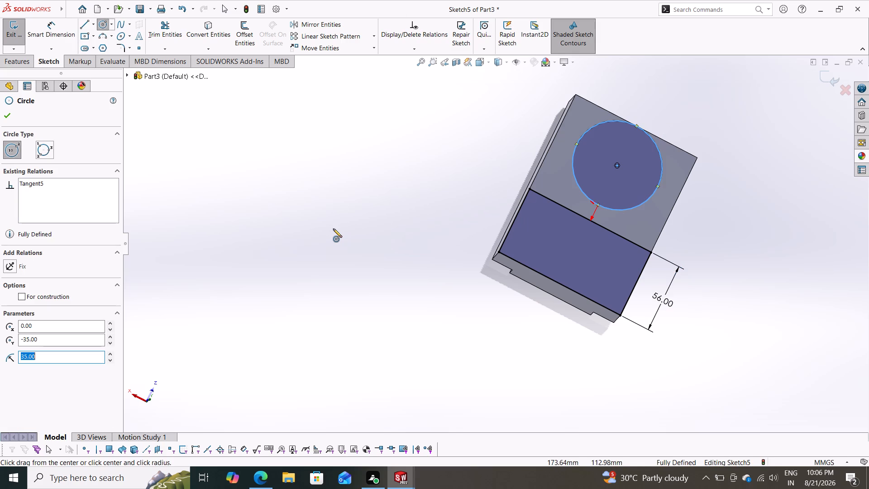
Sketch a three-point arc of about 30 mm radius from the circle to the rectangle's line nearest it, bulging inward.
left_click(103, 35)
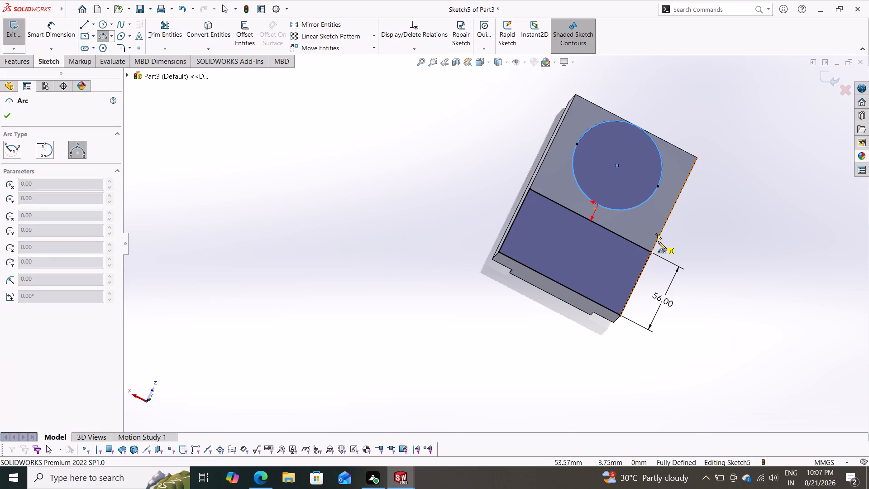
left_click(653, 193)
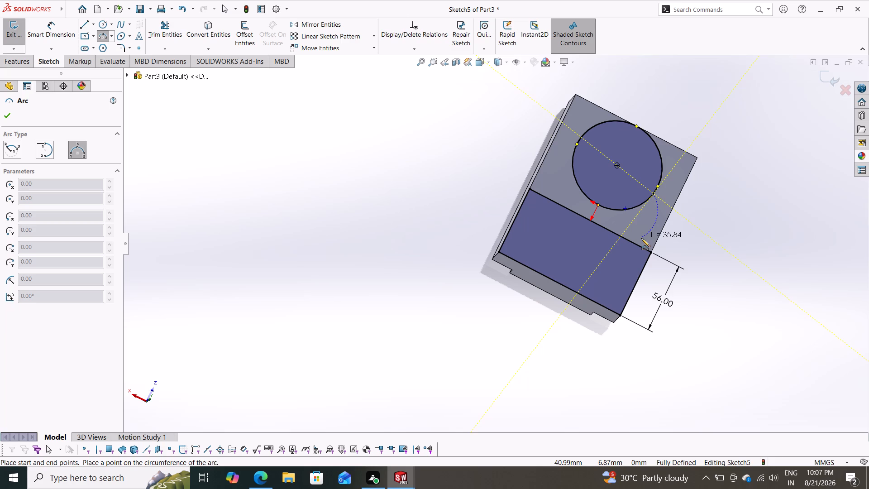
left_click(636, 243)
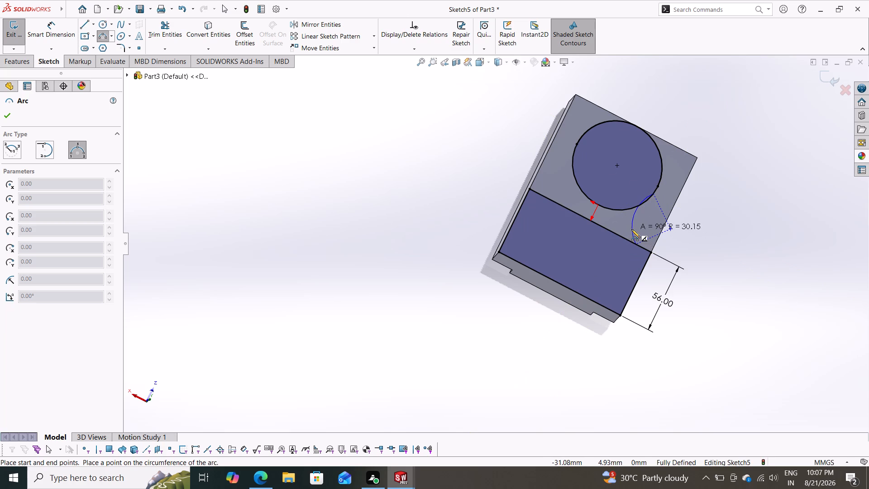
left_click(631, 229)
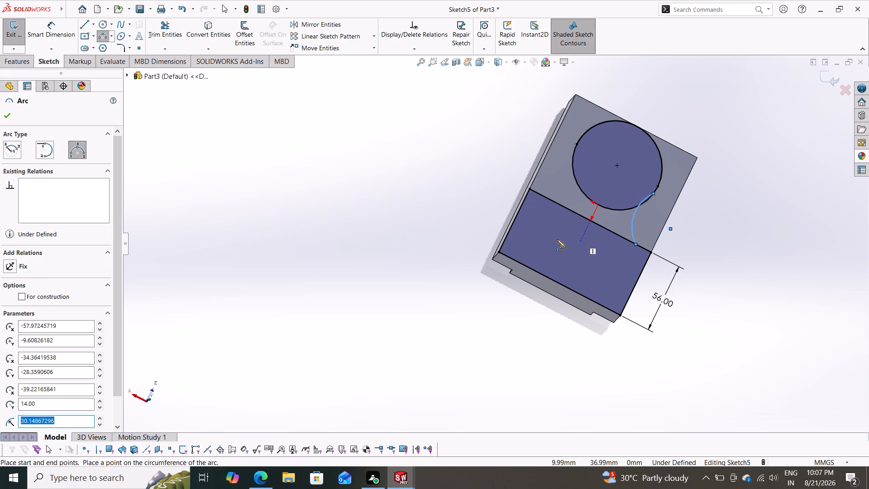
Dimension the connecting arc's radius to 14 mm.
left_click(45, 33)
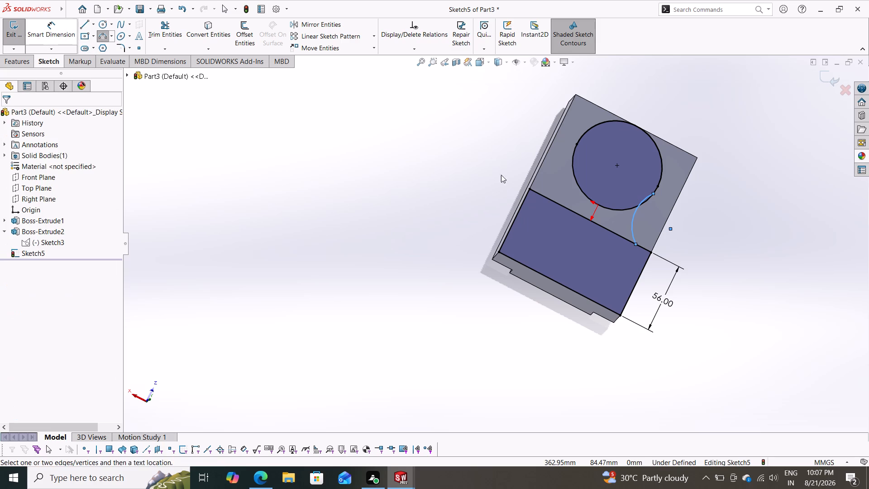
left_click(634, 217)
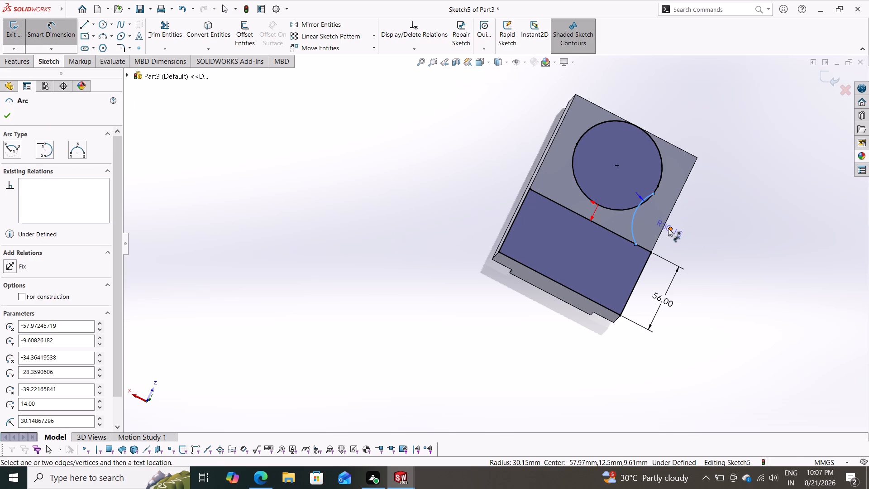
left_click(657, 229)
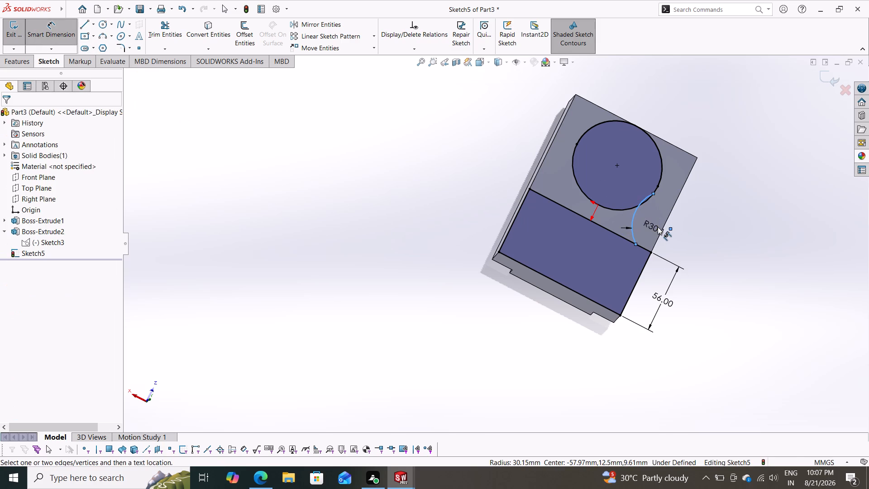
type("14")
key("Return")
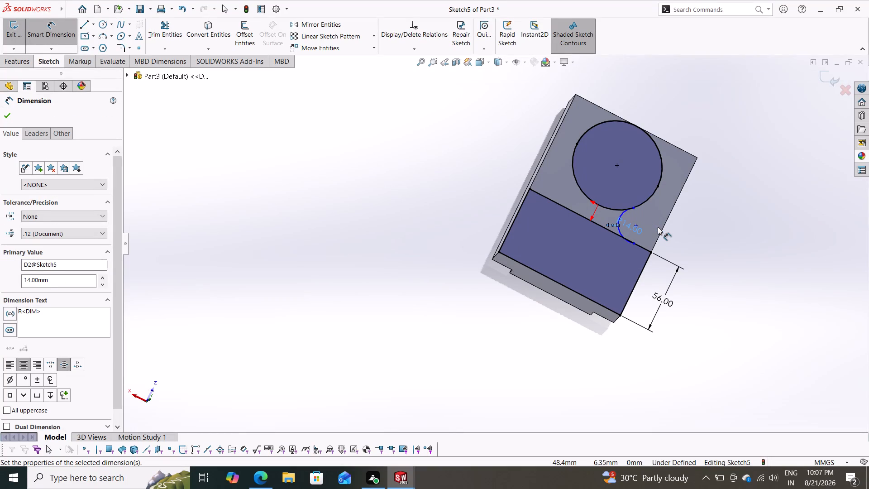
key("Escape")
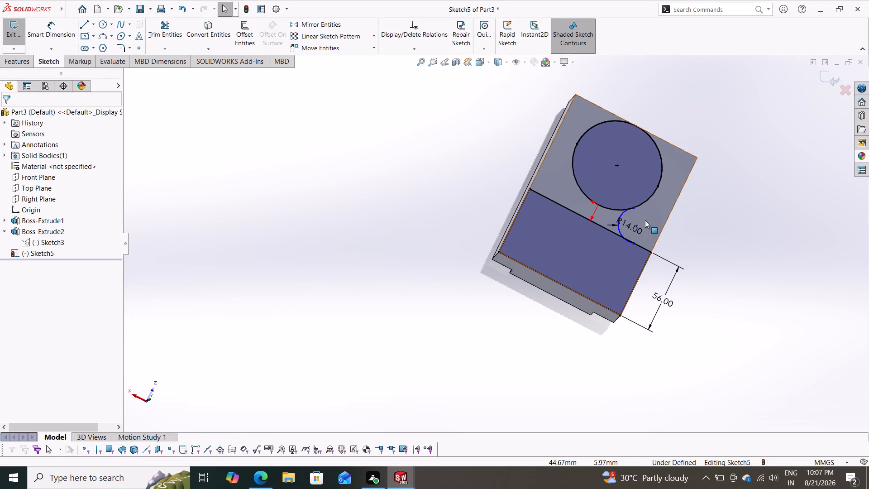
Add a tangent relation between the circle and the 14 mm connecting arc.
scroll(641, 217, "down", 3)
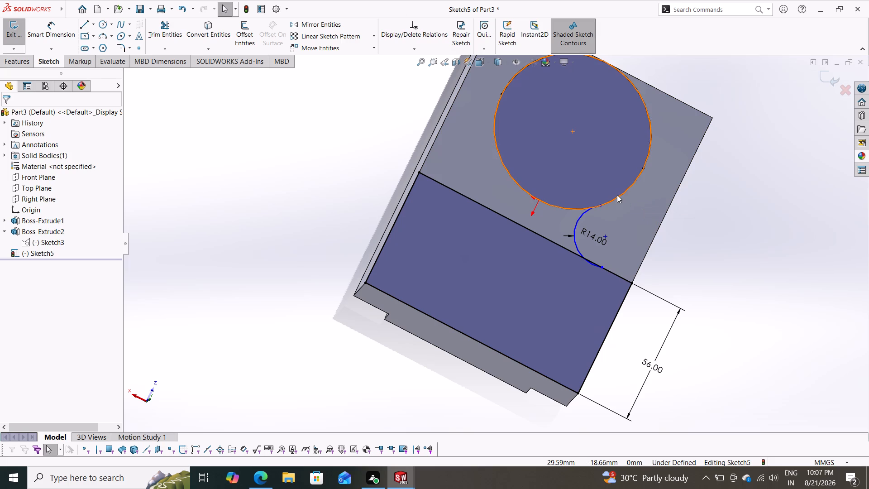
left_click(617, 195, "shift")
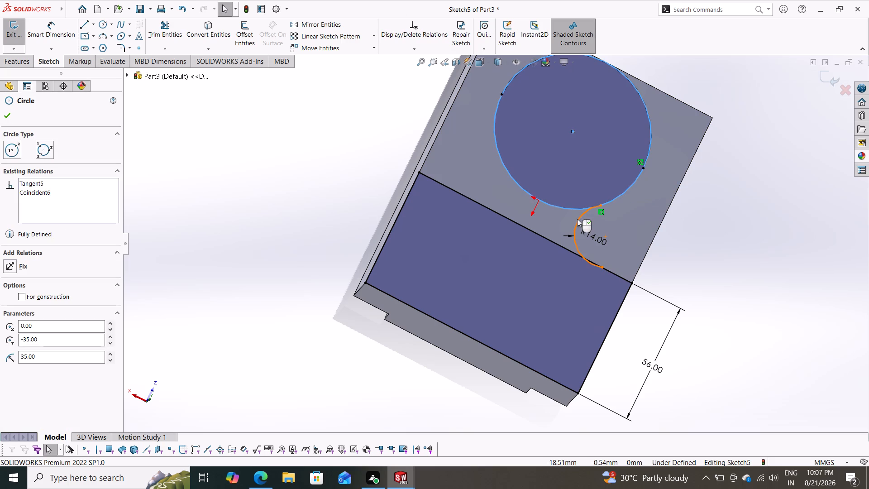
left_click(577, 219, "shift")
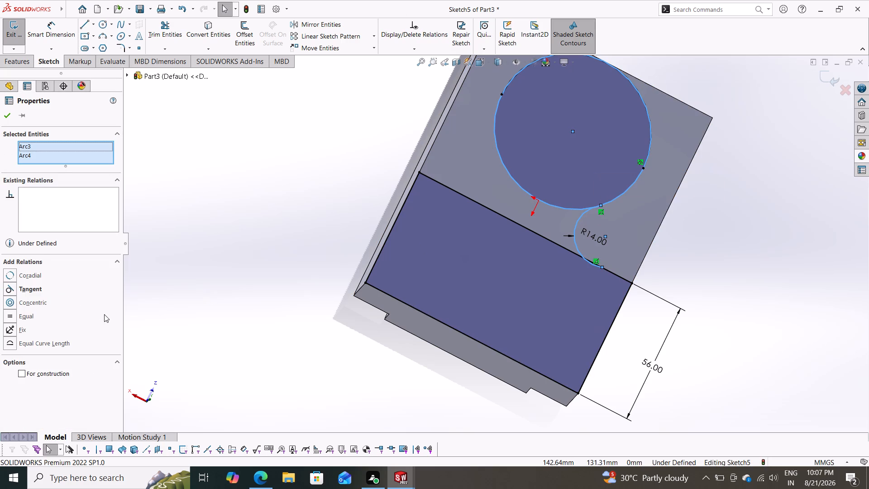
left_click(44, 289)
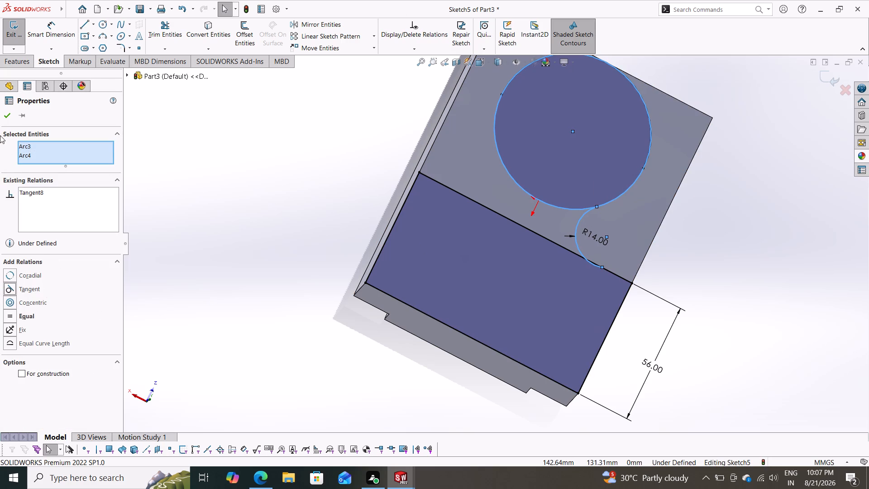
left_click(6, 115)
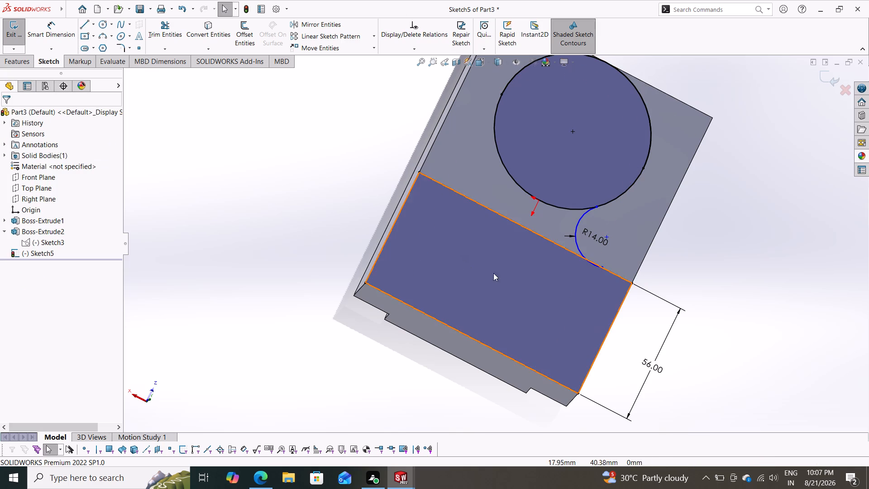
Add a tangent relation between the 14 mm connecting arc and the rectangle's line nearest the circle.
left_click(611, 271, "shift")
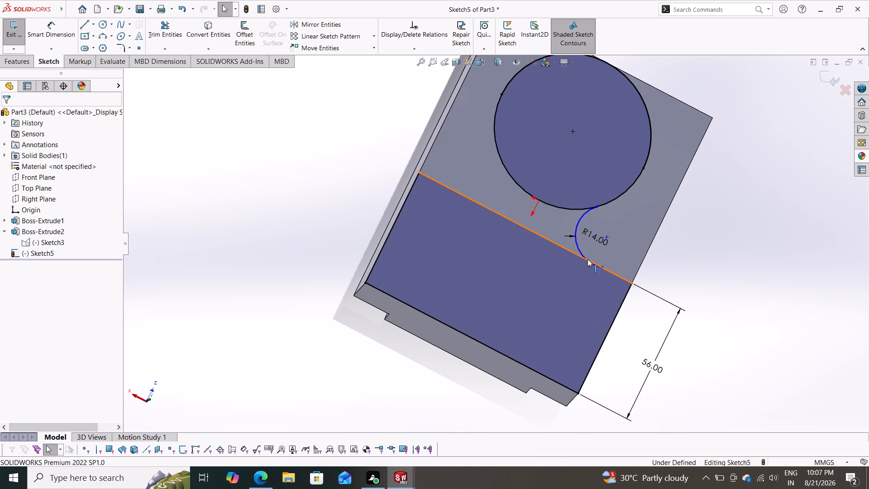
left_click(581, 251, "shift")
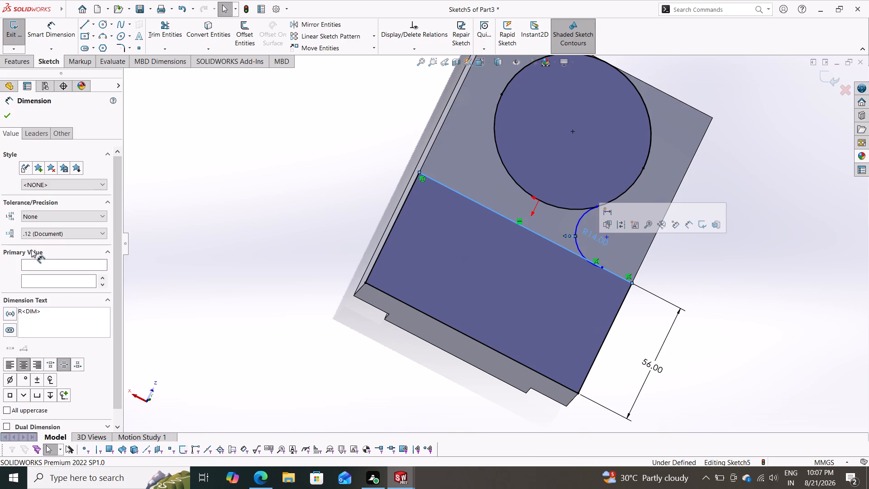
key("Escape")
key("Escape")
key("Escape")
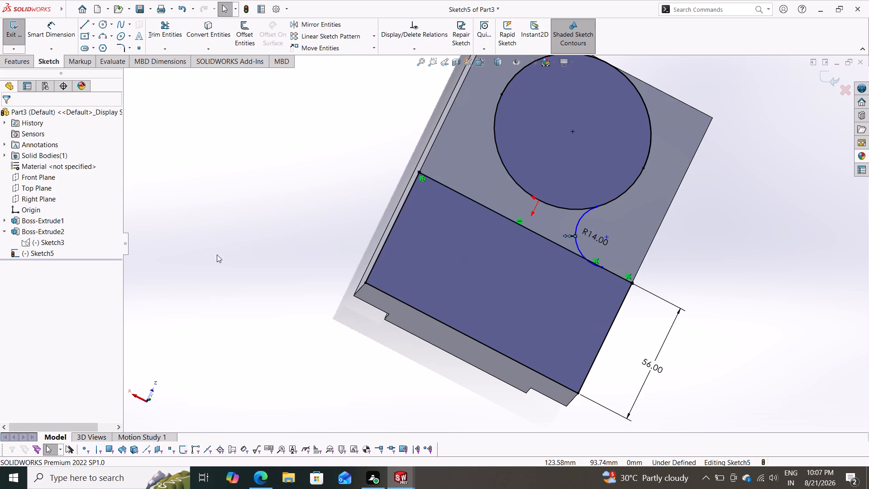
left_click(576, 225, "shift")
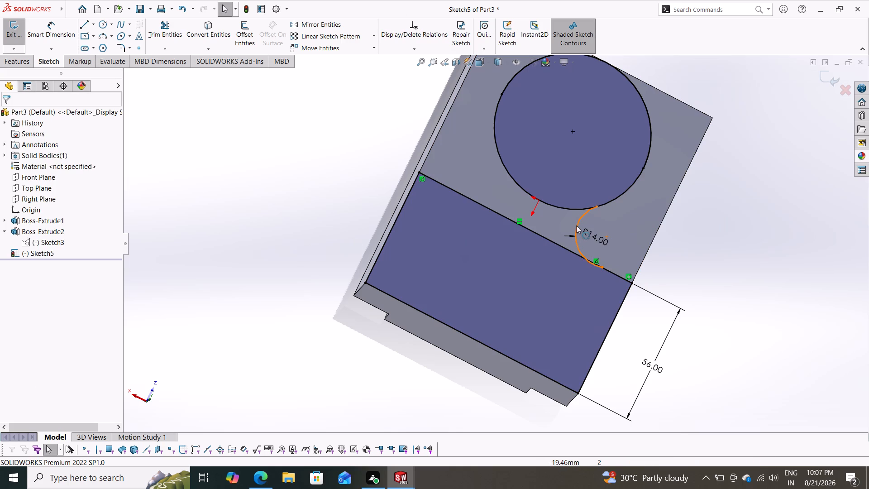
left_click(618, 275, "shift")
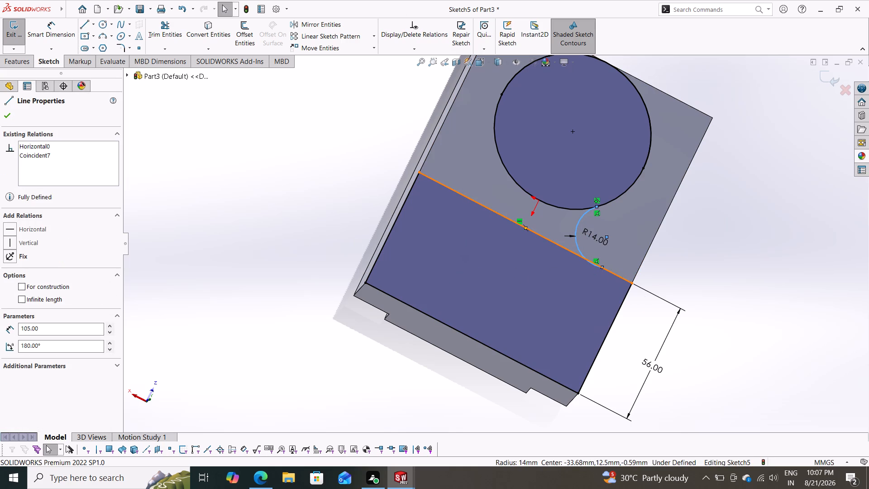
left_click(36, 272)
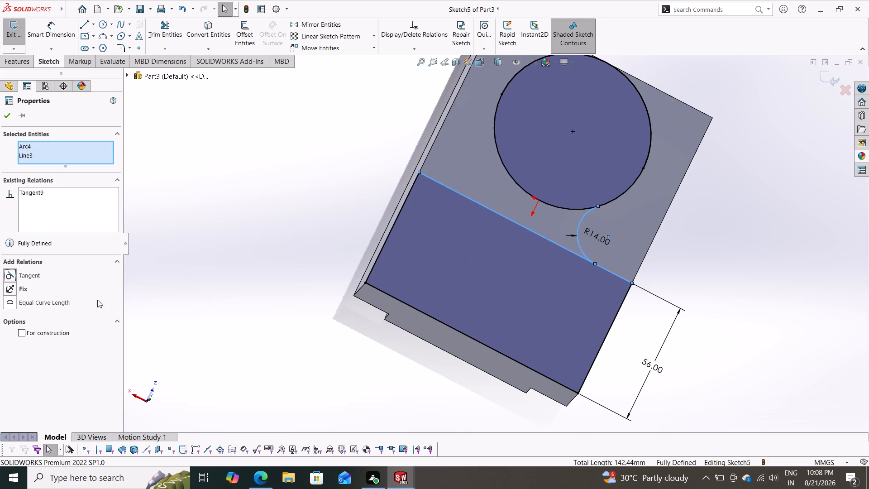
left_click(6, 116)
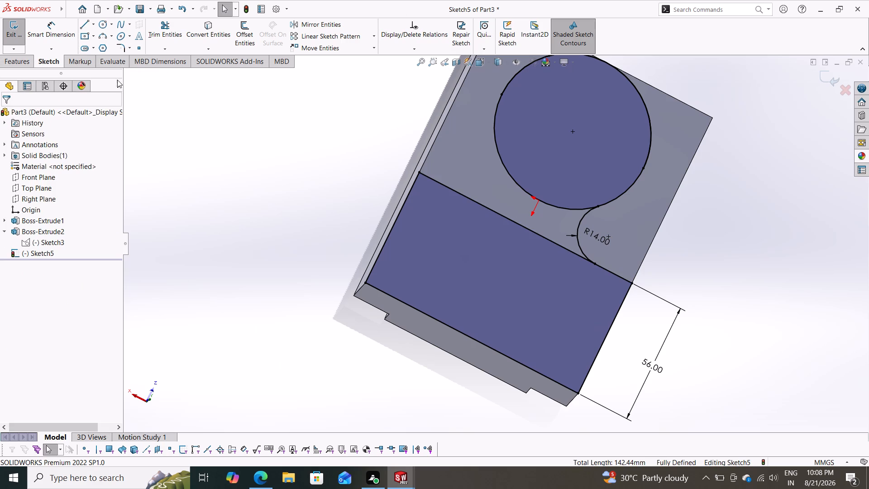
Sketch a vertical centerline about 65 mm long from the origin down through the rectangle.
left_click(91, 26)
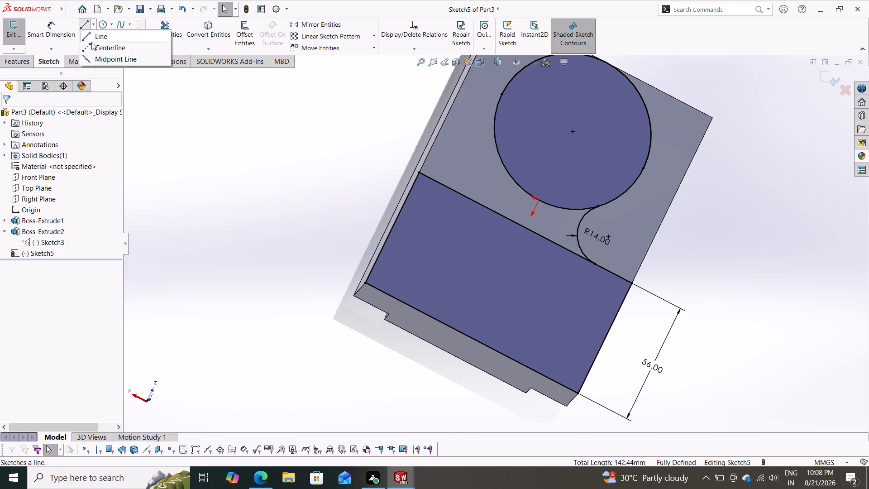
left_click(93, 47)
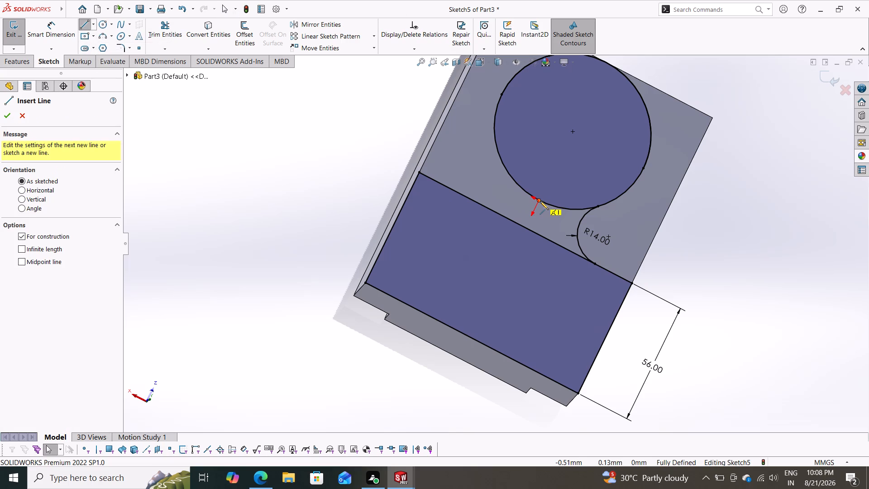
left_click(540, 201)
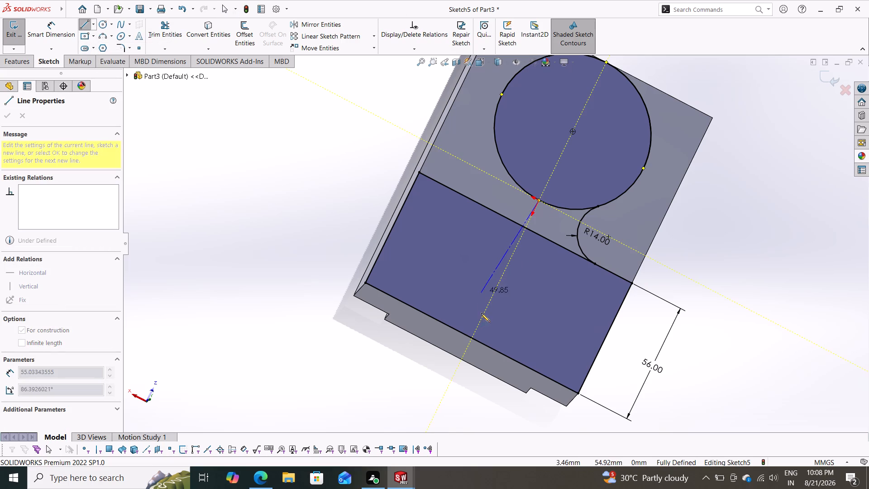
left_click(477, 329)
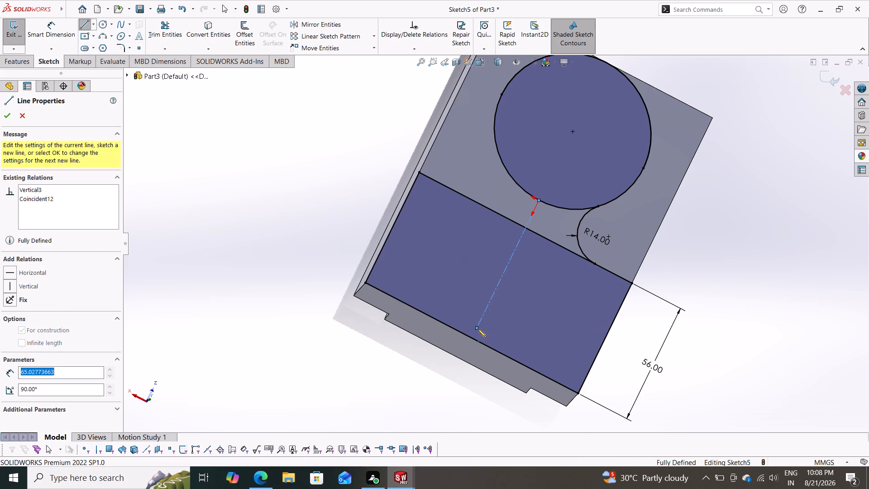
key("Escape")
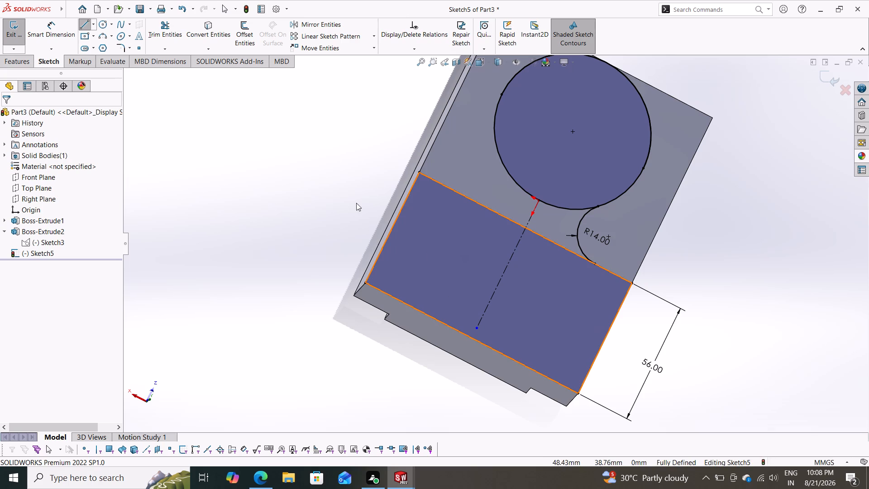
Mirror the 14 mm connecting arc about the vertical centerline.
left_click(329, 25)
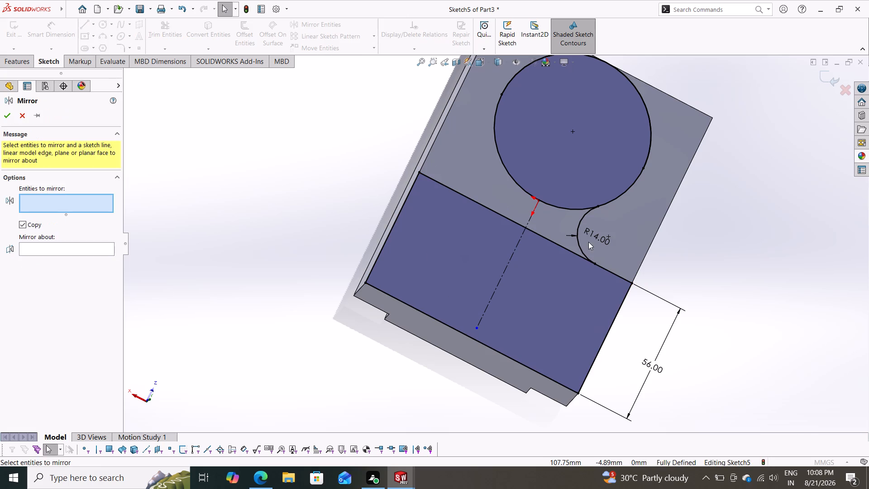
left_click(580, 225)
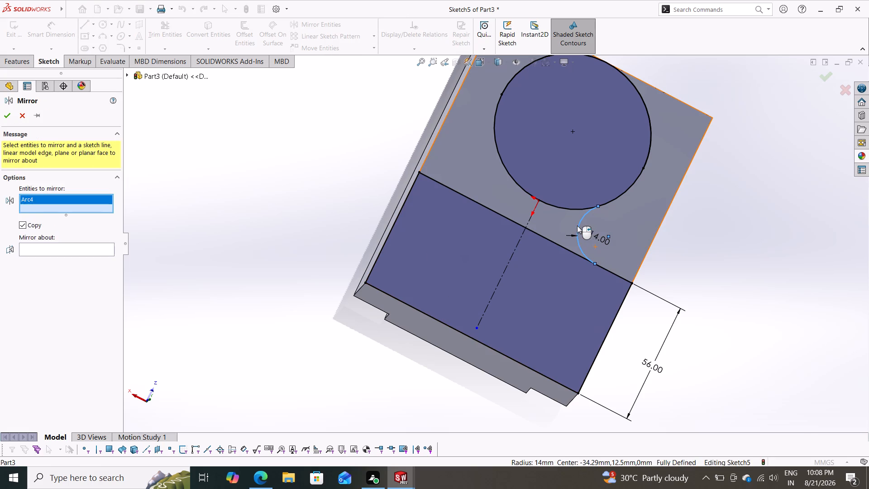
left_click(82, 247)
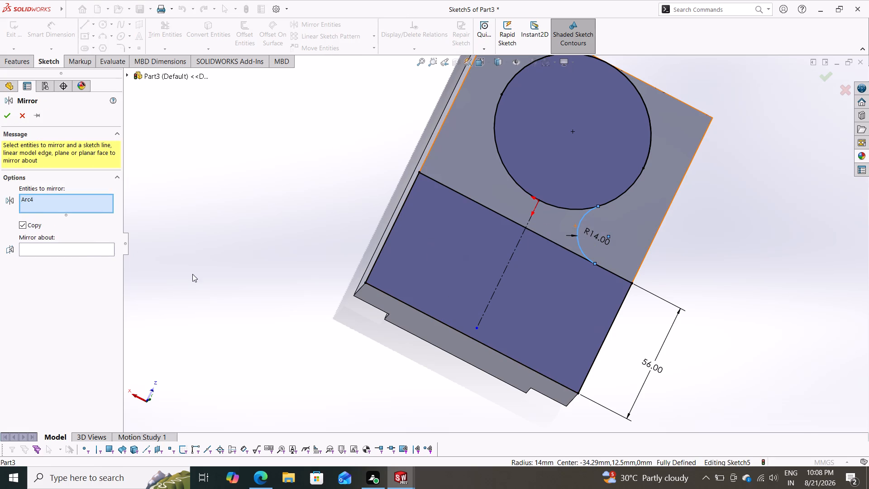
left_click(528, 221)
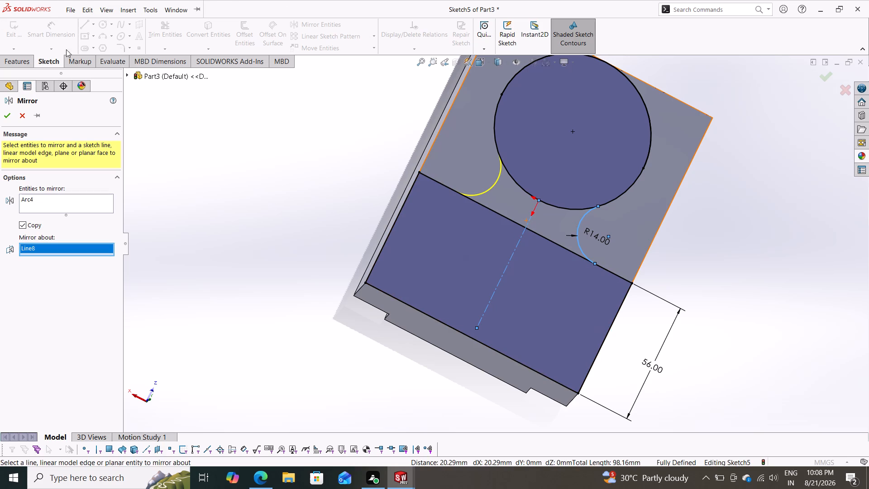
left_click(6, 115)
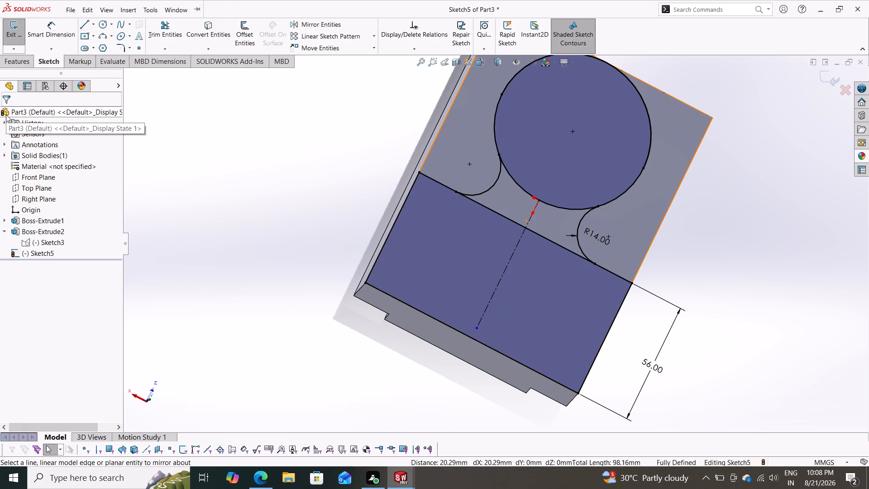
key("Escape")
Trim the rectangle's line and the circle's lower portion between the two connecting arcs to leave one continuous profile.
left_click(164, 34)
left_click_drag(509, 197, 493, 242)
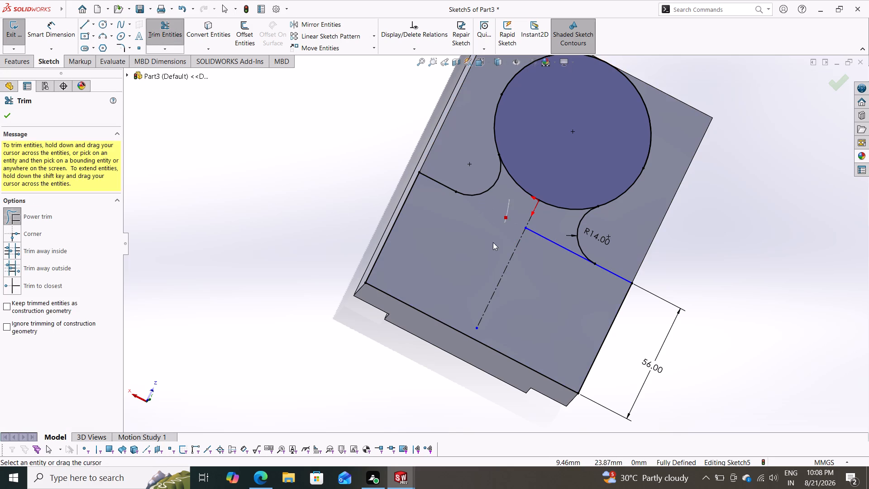
left_click_drag(493, 242, 490, 241)
left_click_drag(552, 225, 532, 258)
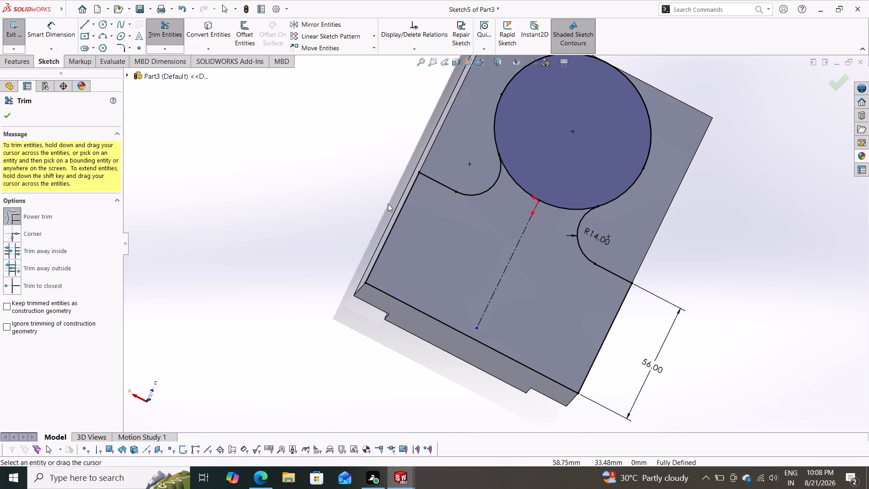
left_click_drag(499, 206, 525, 171)
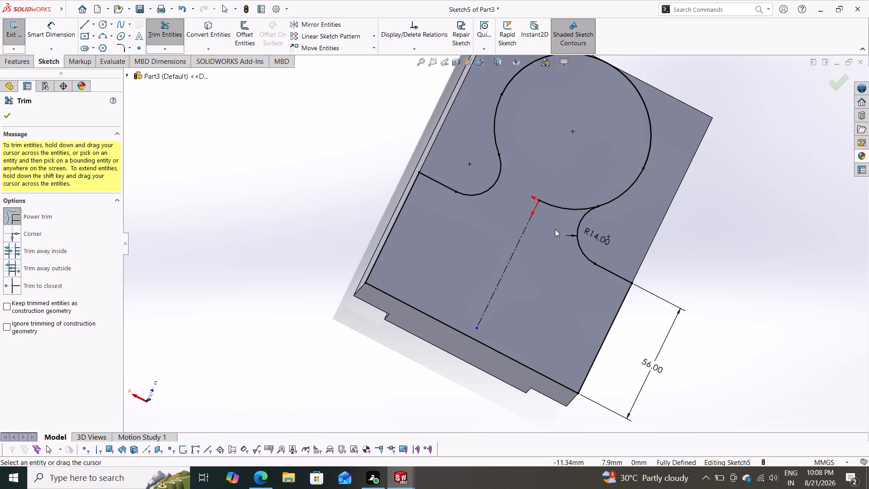
left_click_drag(555, 229, 558, 182)
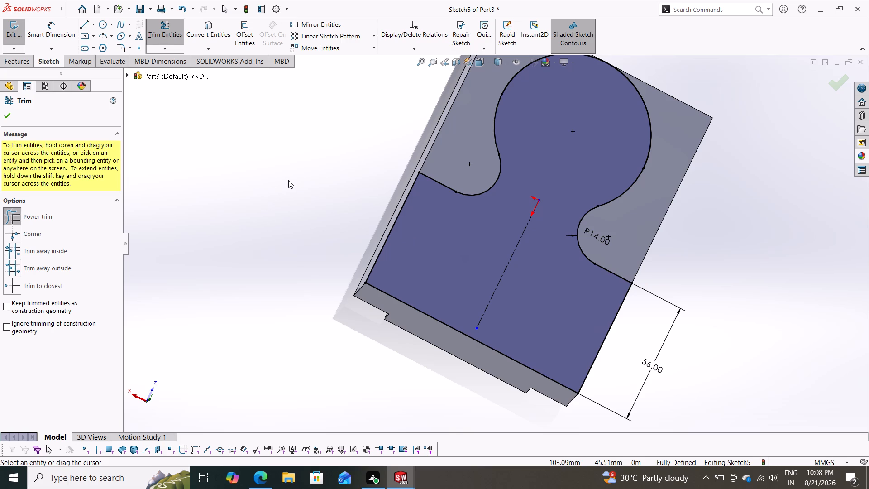
Sketch three lines along the block face's edges around the circle, joining the rectangle's two upper corners, with the top line 105 mm and the last line 84 mm.
middle_click_drag(297, 190, 337, 201)
middle_click_drag(337, 201, 407, 208)
middle_click_drag(503, 205, 415, 268)
scroll(415, 268, "down", 1)
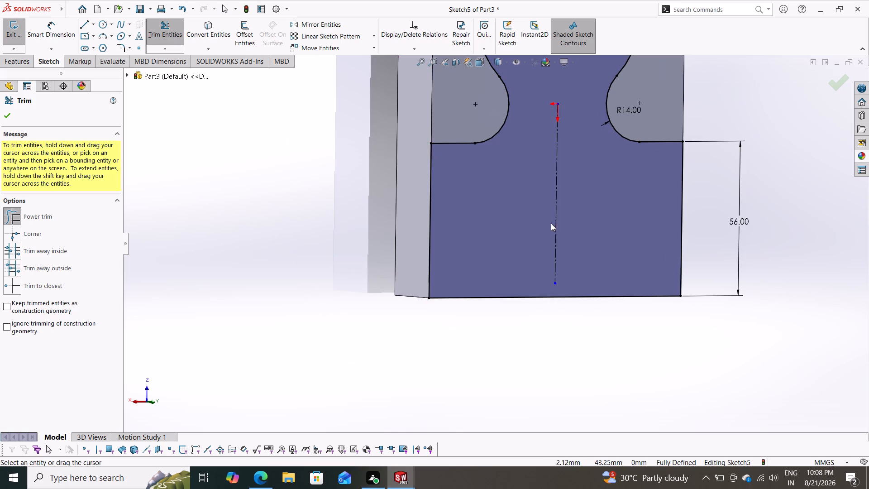
scroll(551, 223, "up", 5)
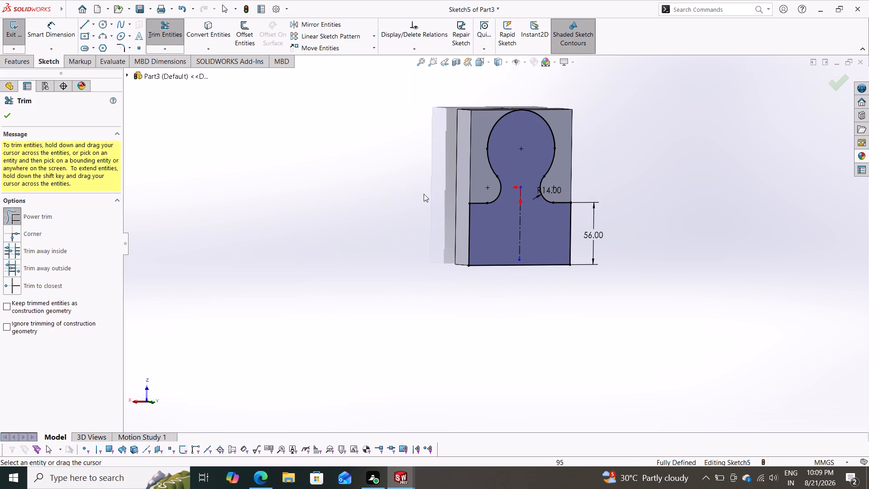
middle_click_drag(421, 197, 469, 235)
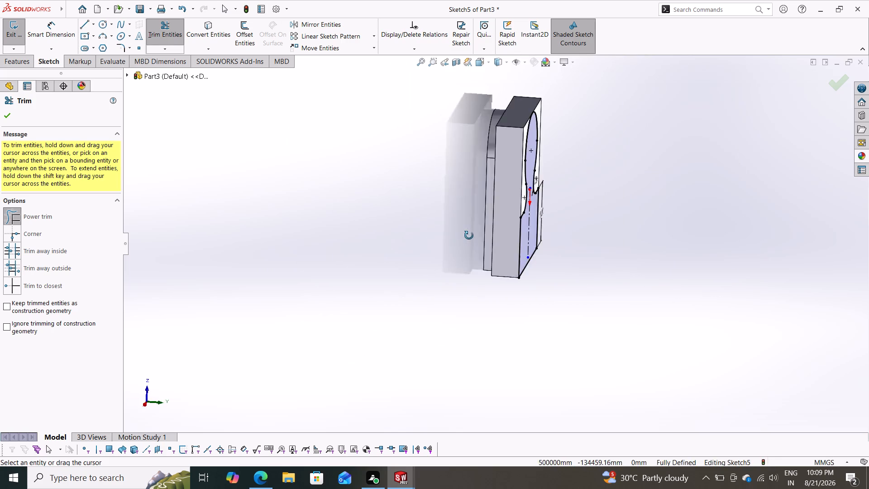
middle_click_drag(469, 235, 427, 222)
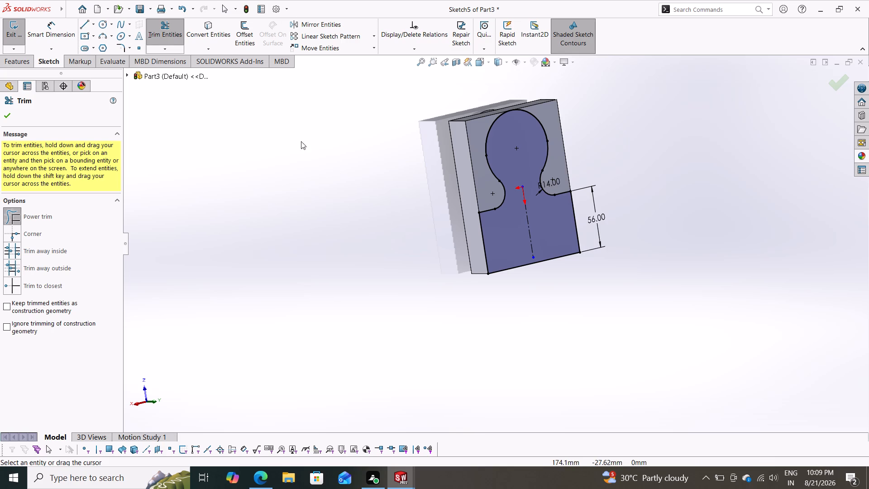
left_click(84, 27)
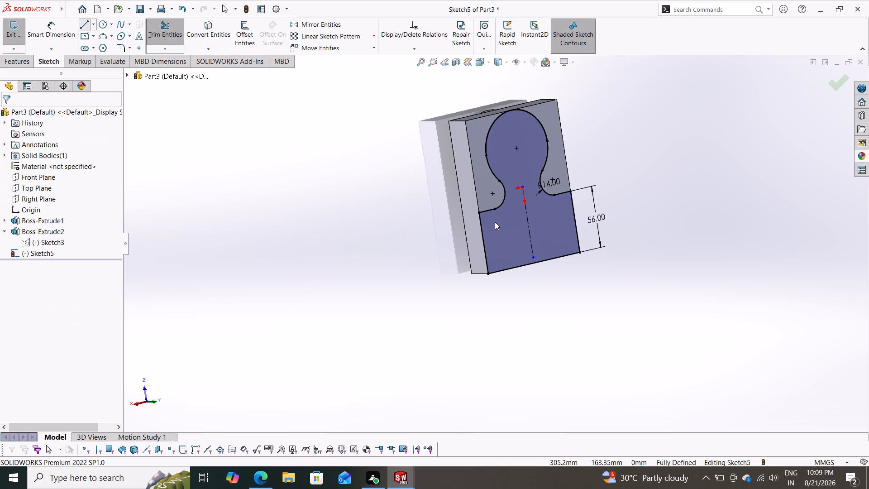
left_click_drag(479, 213, 476, 202)
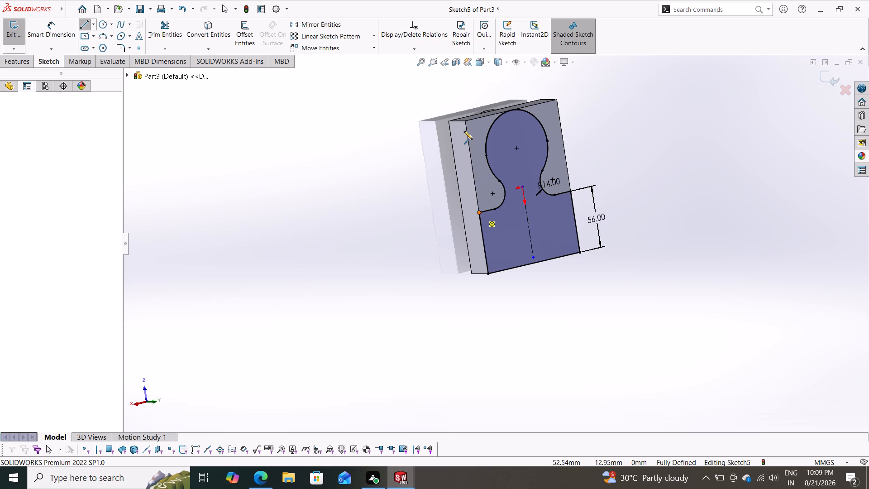
left_click(466, 122)
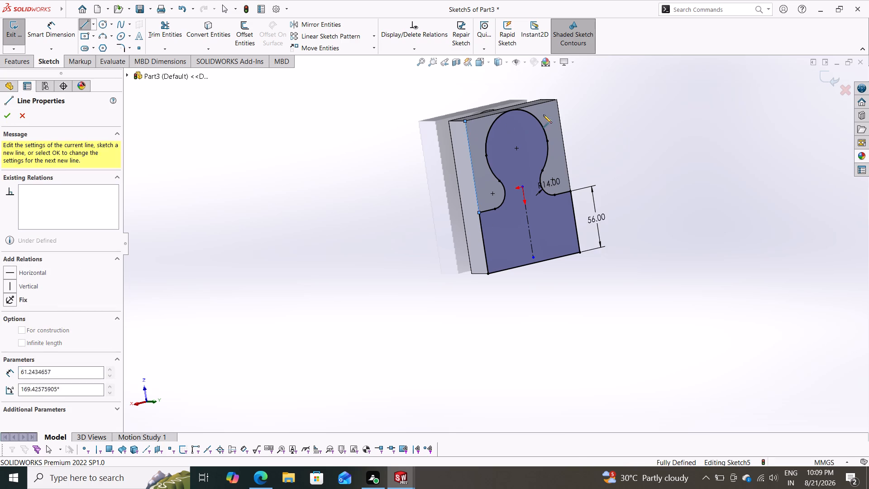
left_click(556, 101)
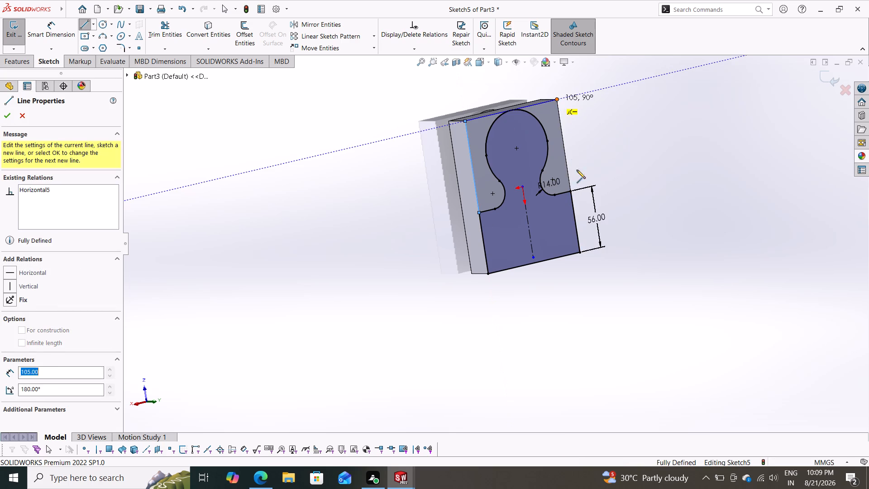
left_click(572, 190)
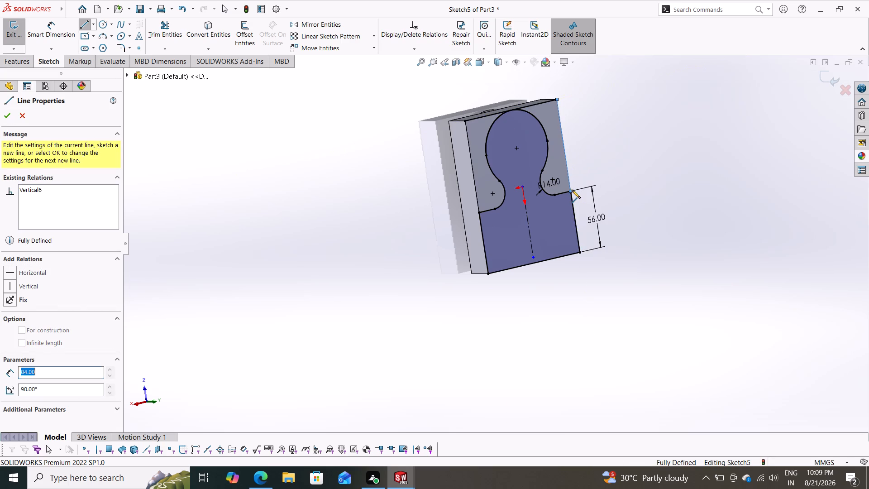
key("Escape")
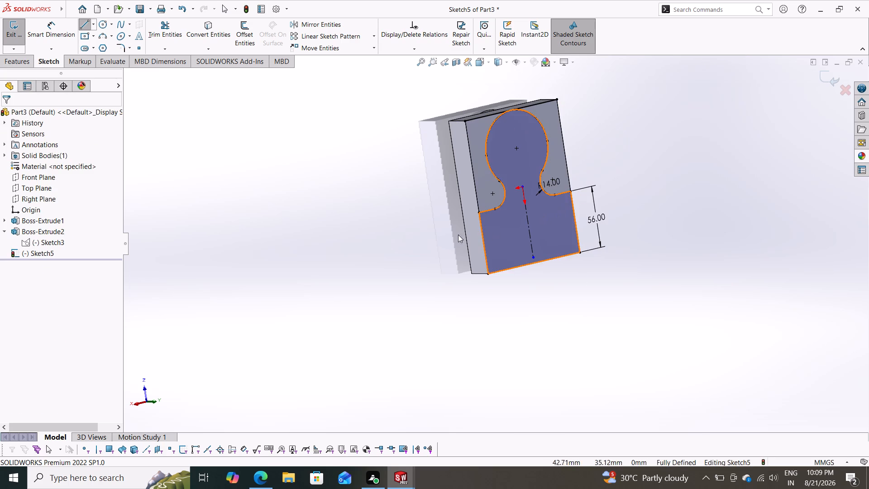
Trim away the rectangle's bottom line along the block's lower edge.
left_click_drag(166, 25, 181, 55)
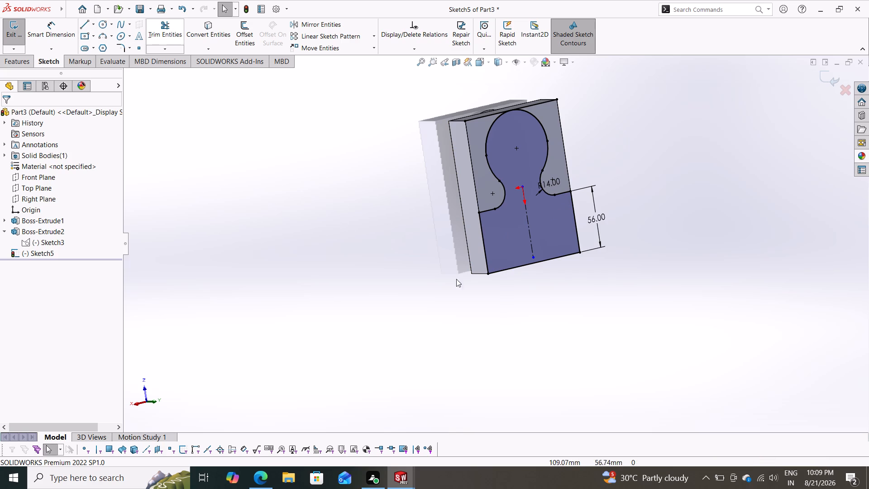
left_click_drag(520, 239, 525, 305)
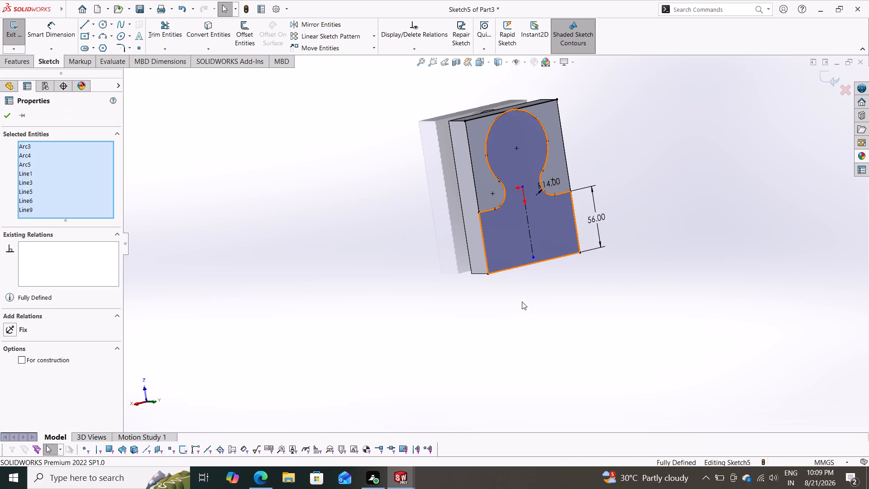
key("Escape")
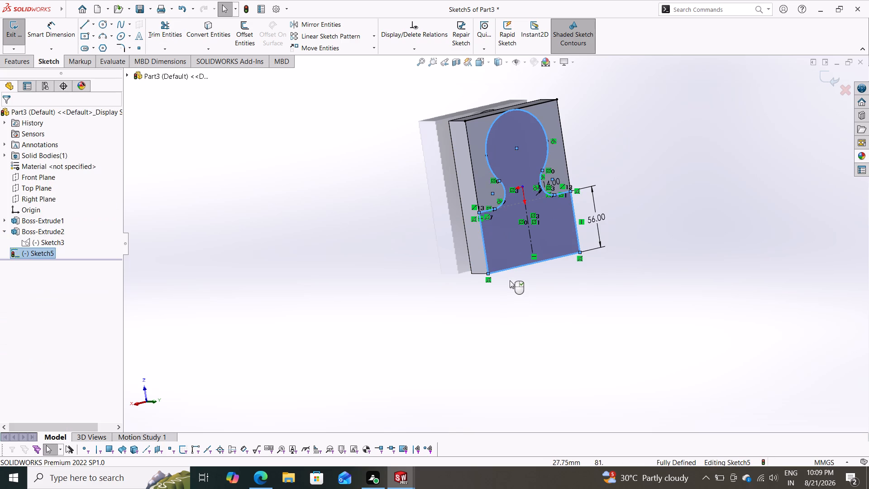
left_click(168, 33)
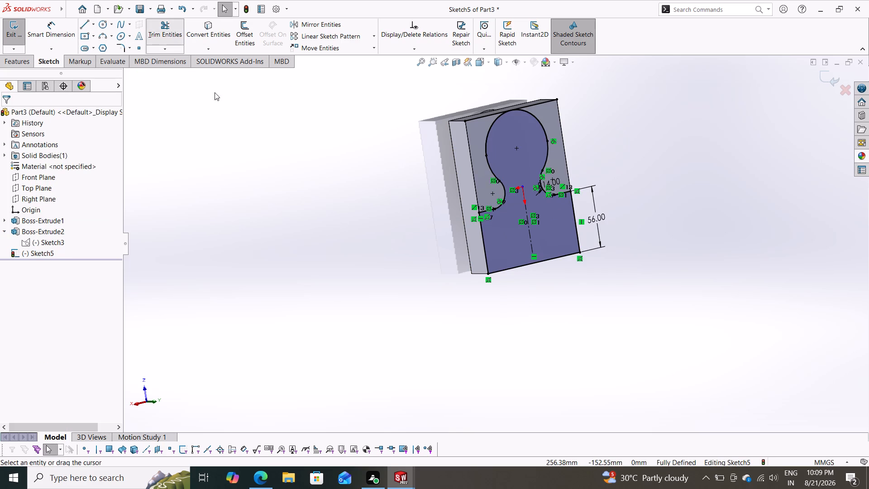
left_click_drag(506, 243, 516, 309)
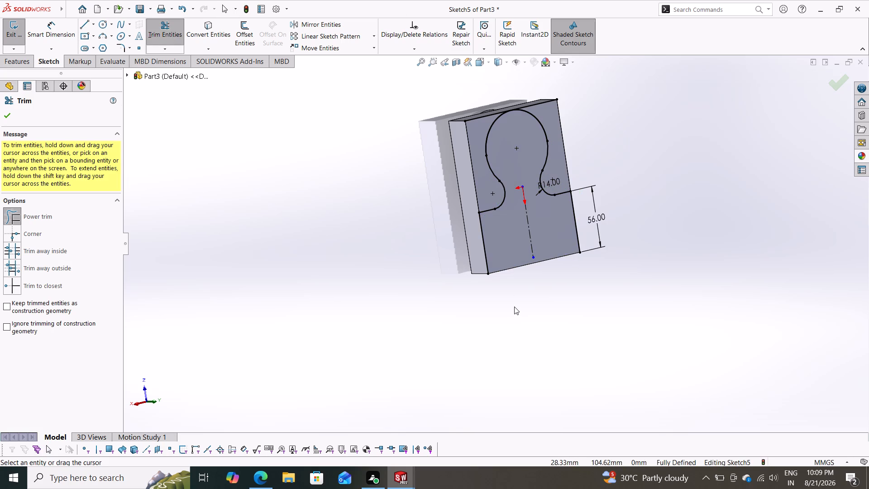
left_click(9, 119)
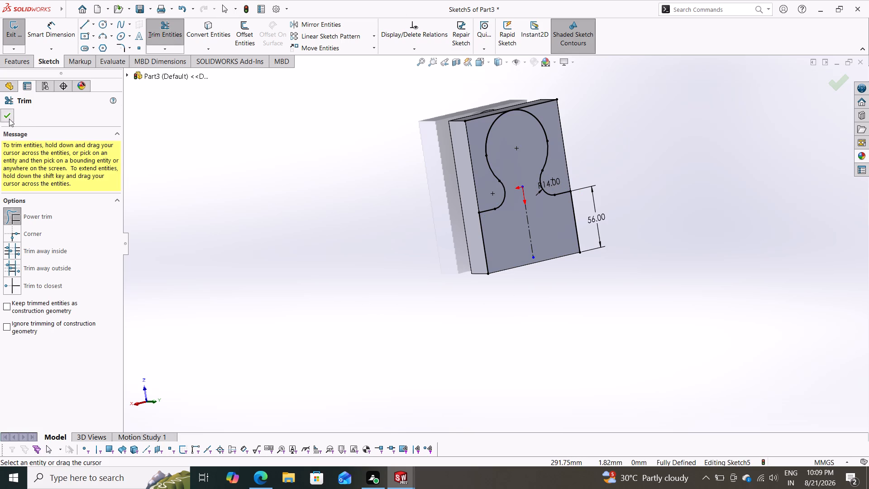
Cut-extrude the two corner regions on either side of the circular head with the Through All end condition.
left_click(28, 56)
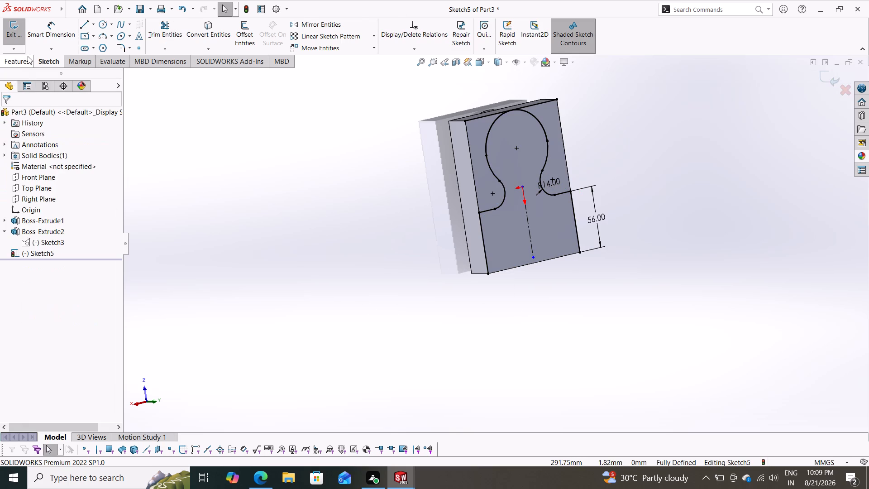
left_click(154, 33)
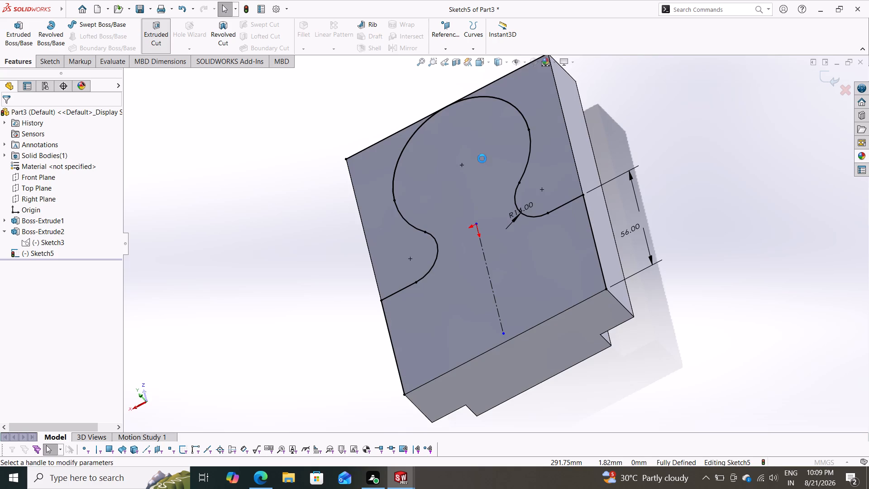
left_click(553, 153)
left_click(372, 192)
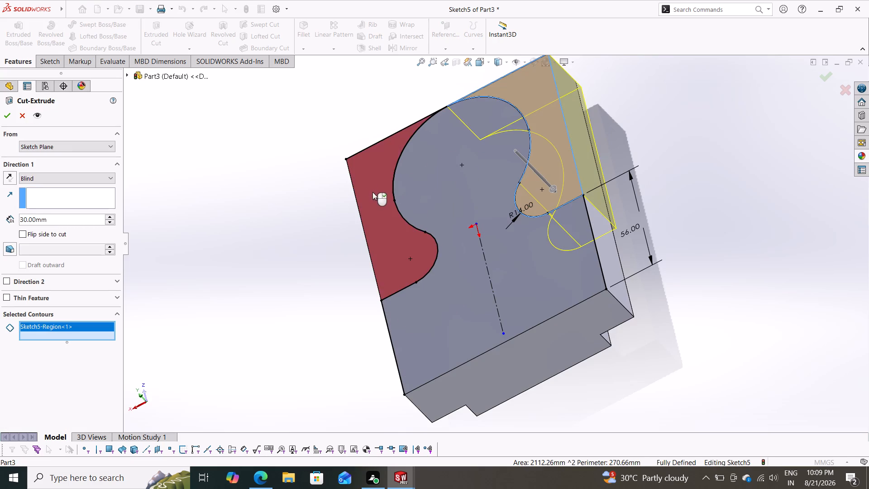
left_click(74, 177)
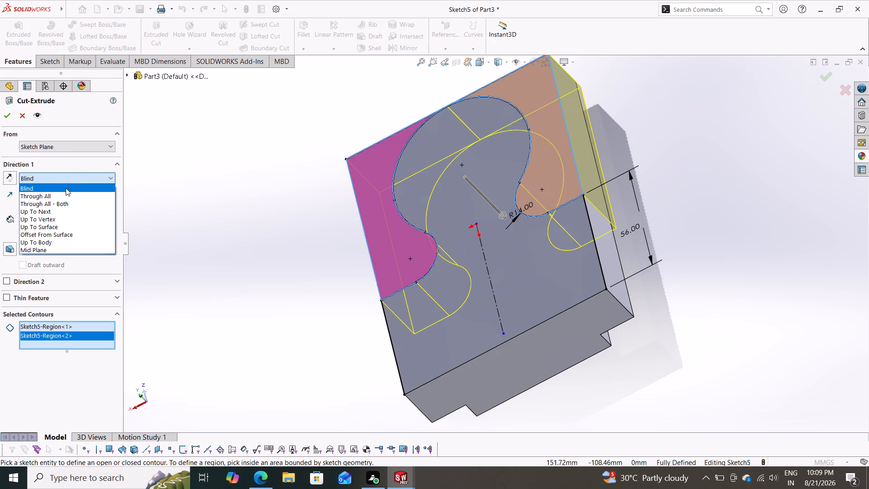
left_click(60, 195)
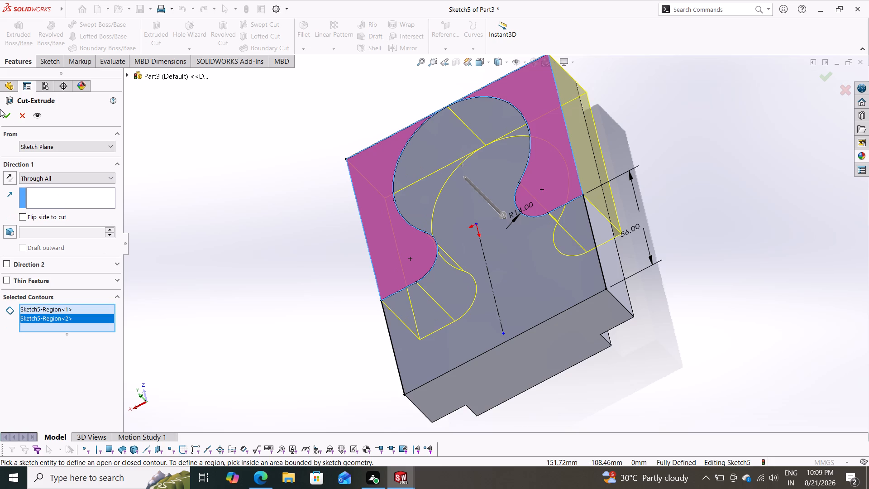
left_click(4, 113)
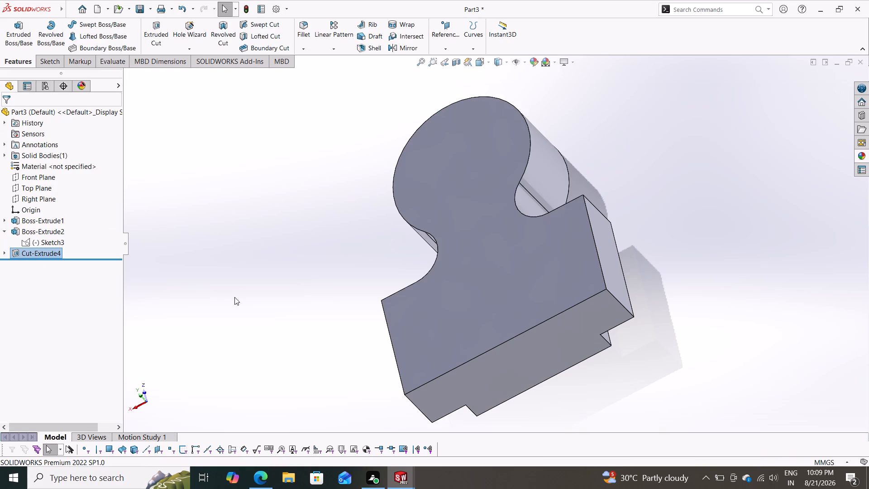
Examine the cut part from several sides, including the side notches and the boss face.
middle_click_drag(240, 270, 402, 262)
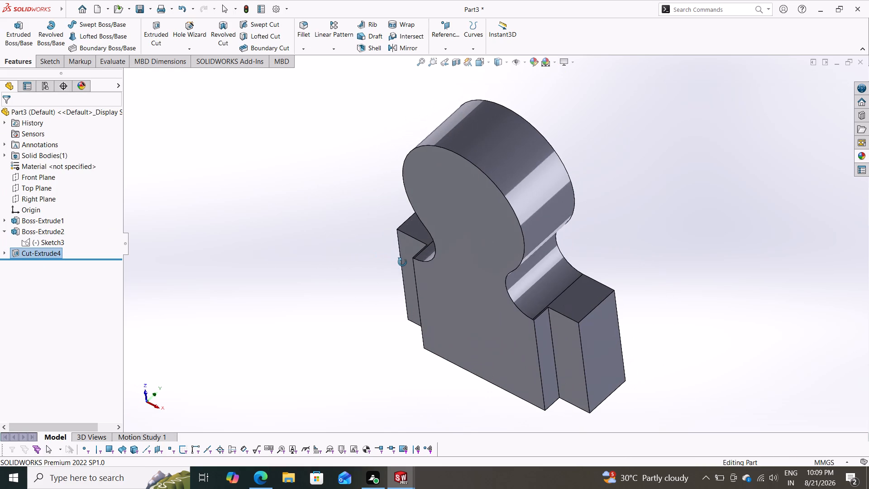
middle_click_drag(402, 262, 373, 288)
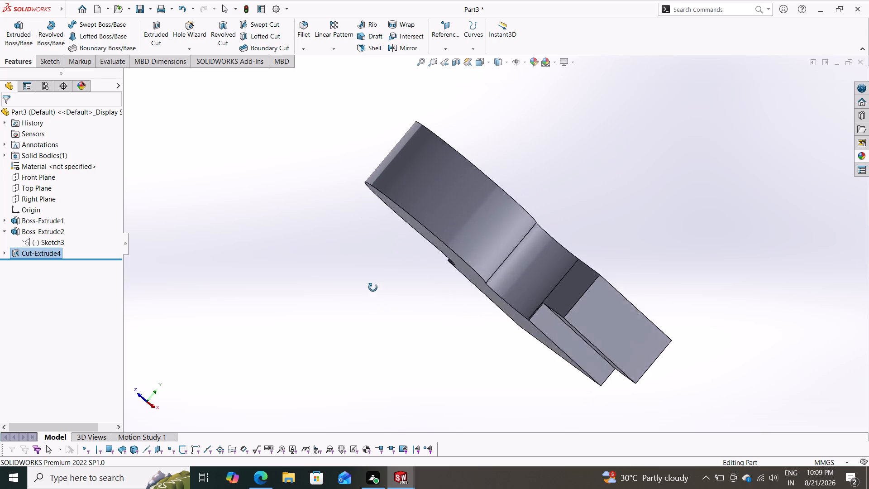
middle_click_drag(373, 288, 382, 282)
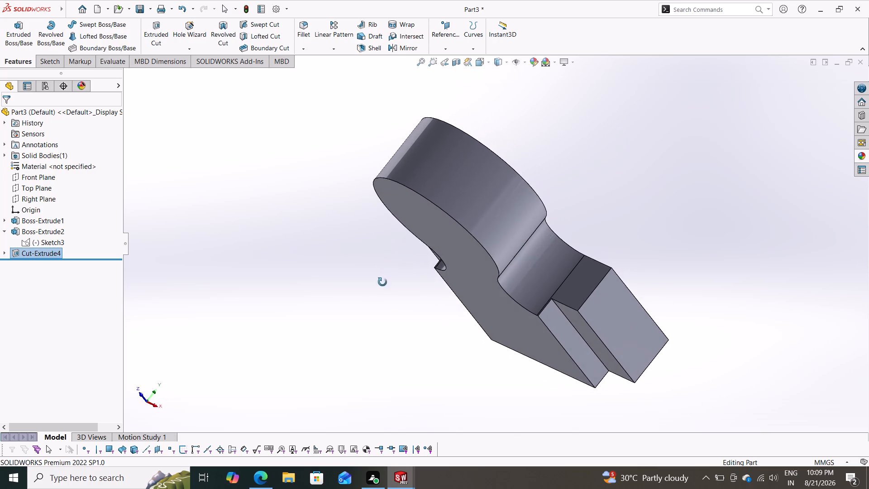
middle_click_drag(382, 282, 376, 299)
middle_click_drag(378, 298, 409, 263)
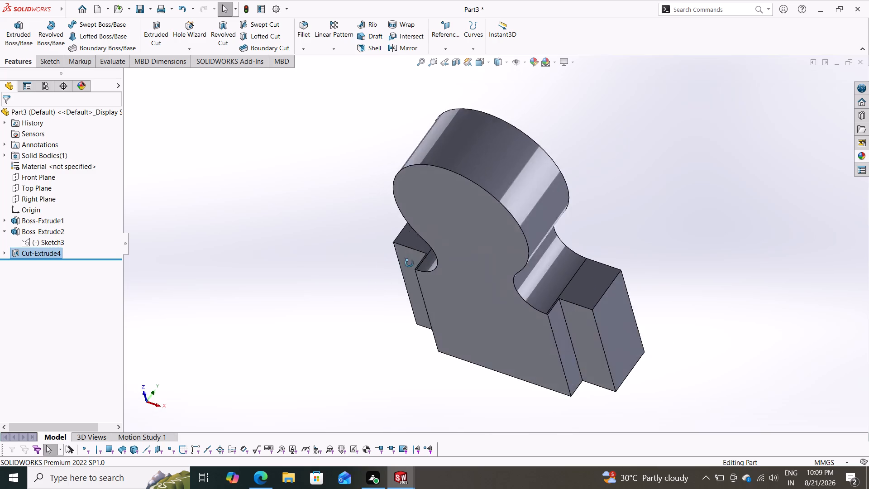
middle_click_drag(409, 263, 361, 315)
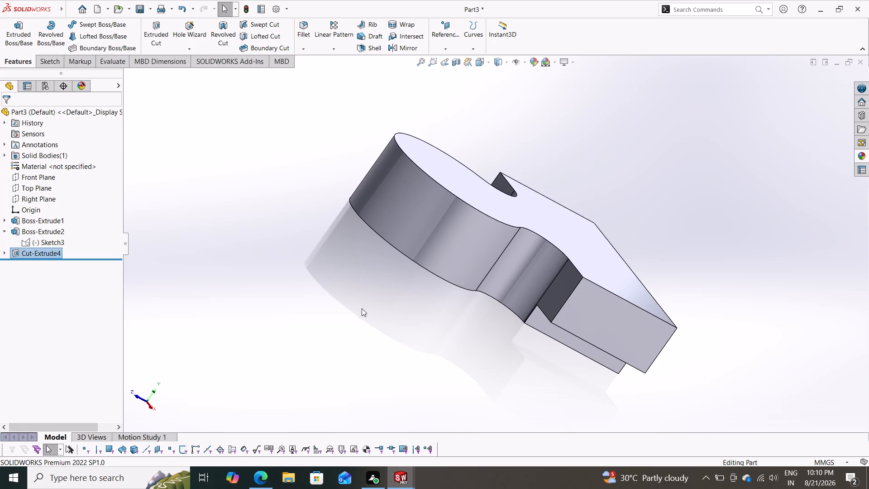
scroll(308, 330, "down", 1)
middle_click_drag(310, 330, 394, 253)
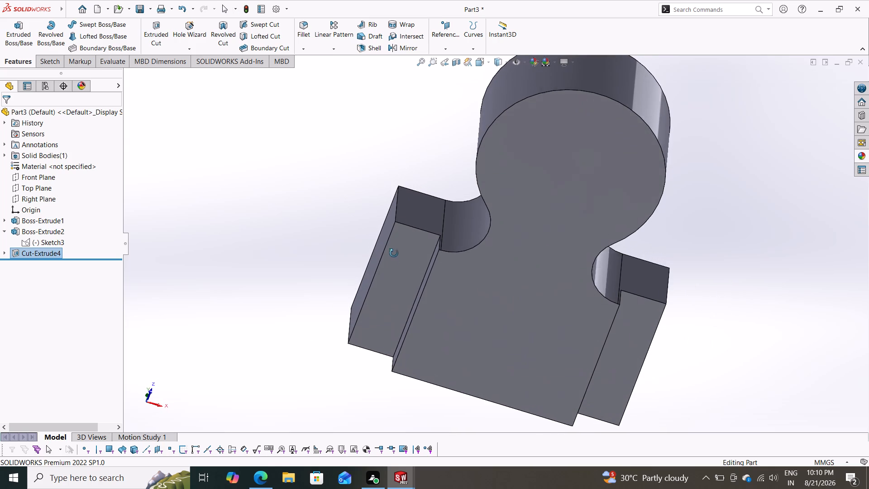
middle_click_drag(394, 253, 367, 282)
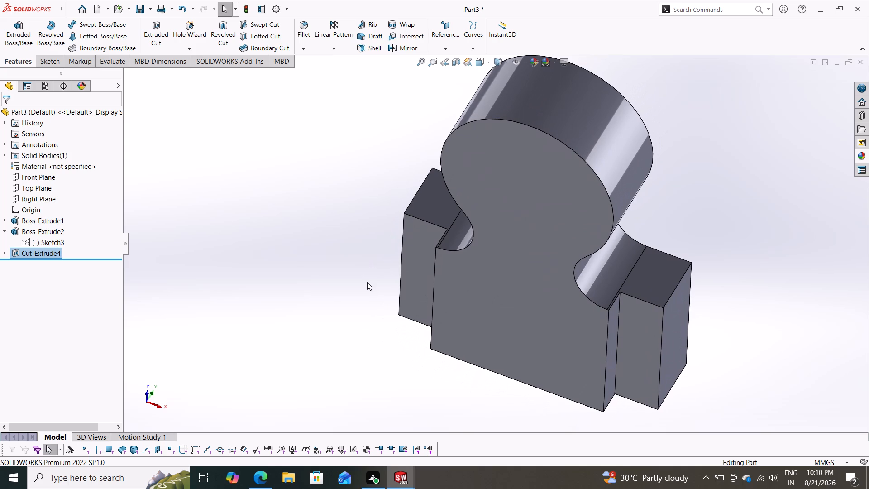
middle_click_drag(379, 282, 419, 298)
scroll(414, 296, "down", 1)
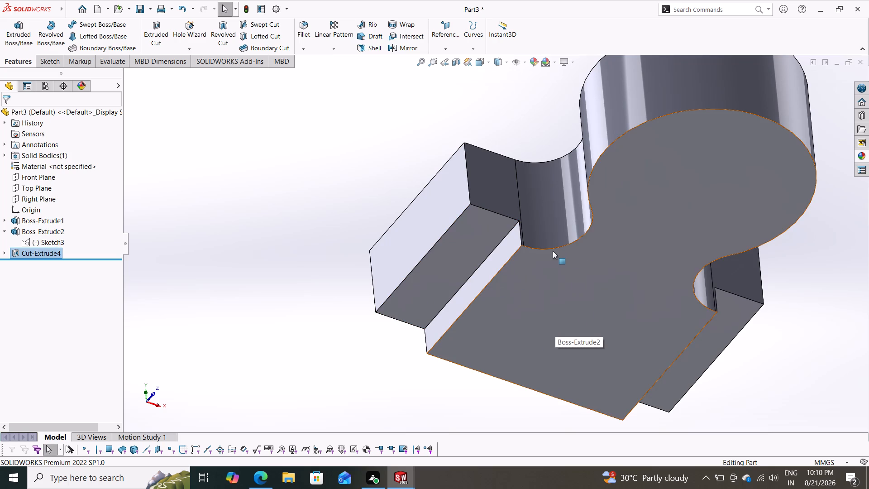
Open a sketch on the boss's outer face and convert the two 14 mm neck arc edges into sketch entities.
left_click(521, 319)
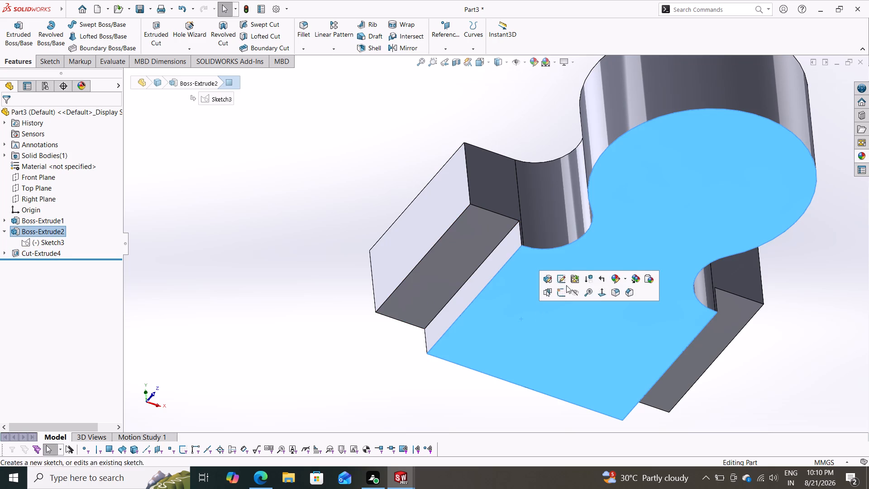
left_click(559, 290)
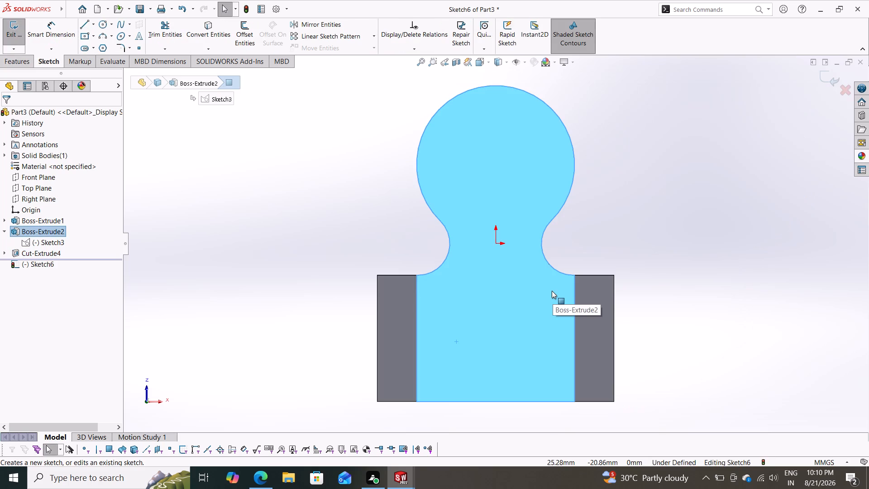
key("Escape")
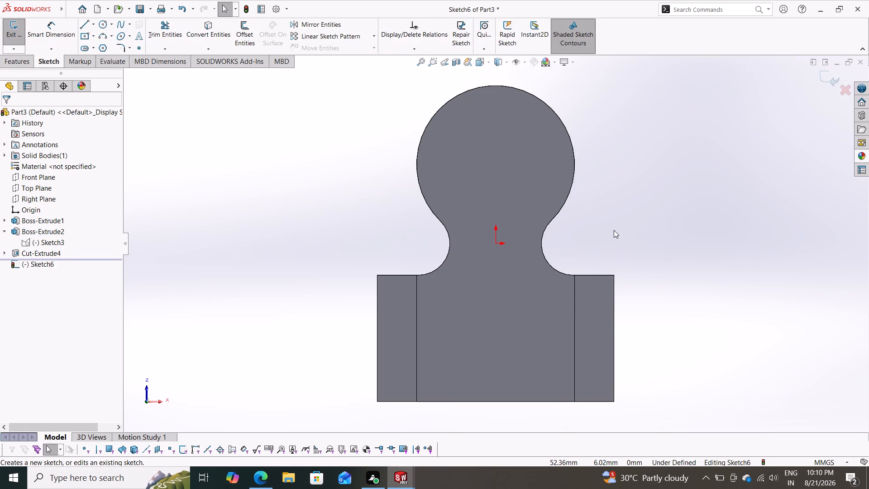
middle_click_drag(613, 230, 544, 289)
scroll(544, 289, "down", 1)
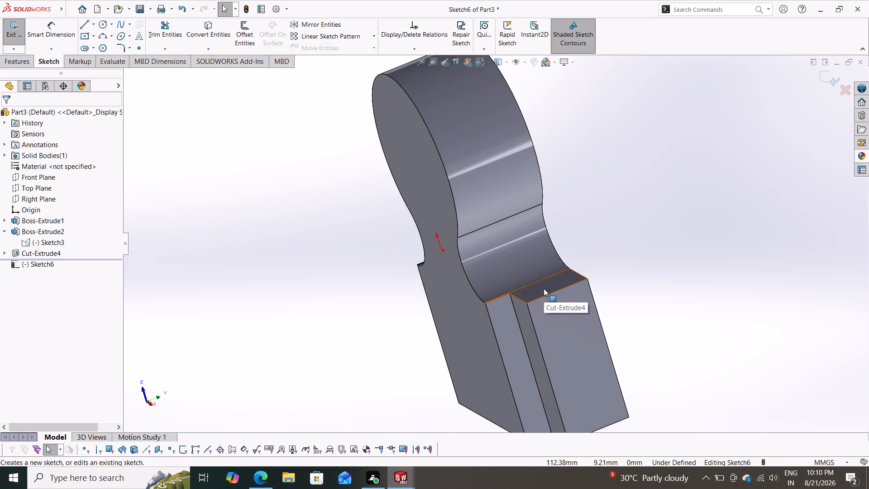
middle_click_drag(594, 265, 598, 265)
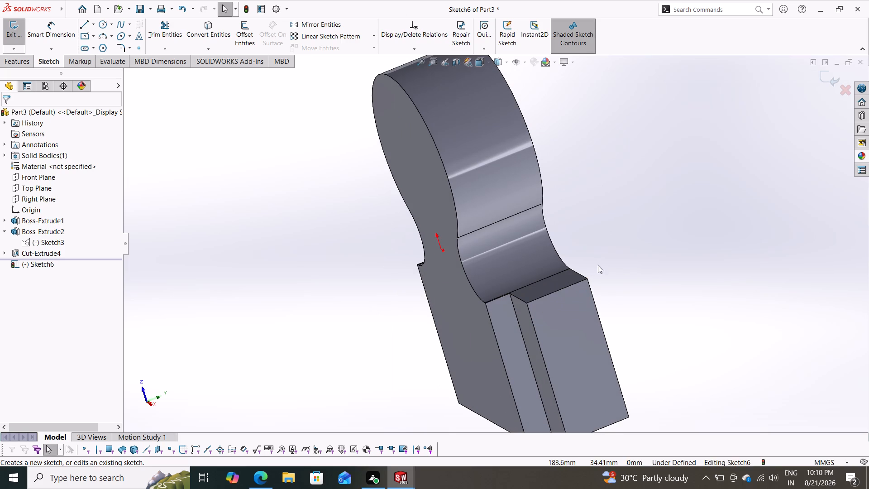
middle_click_drag(598, 265, 621, 274)
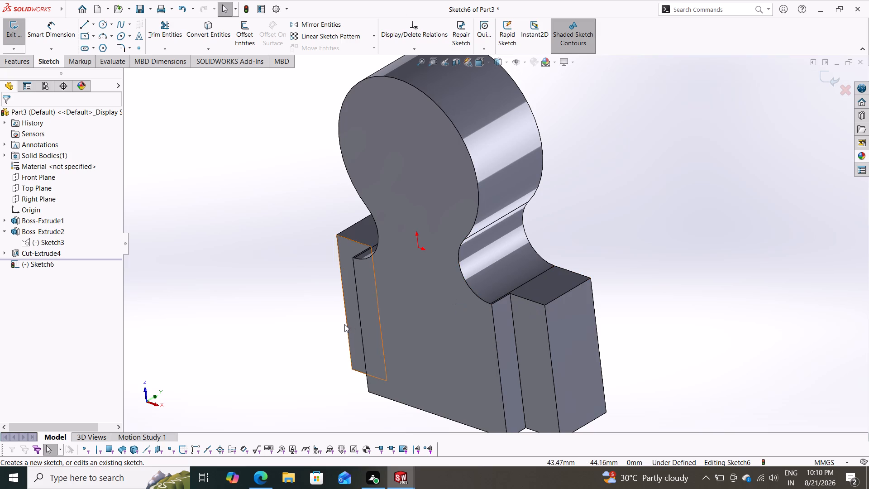
middle_click_drag(386, 325, 450, 325)
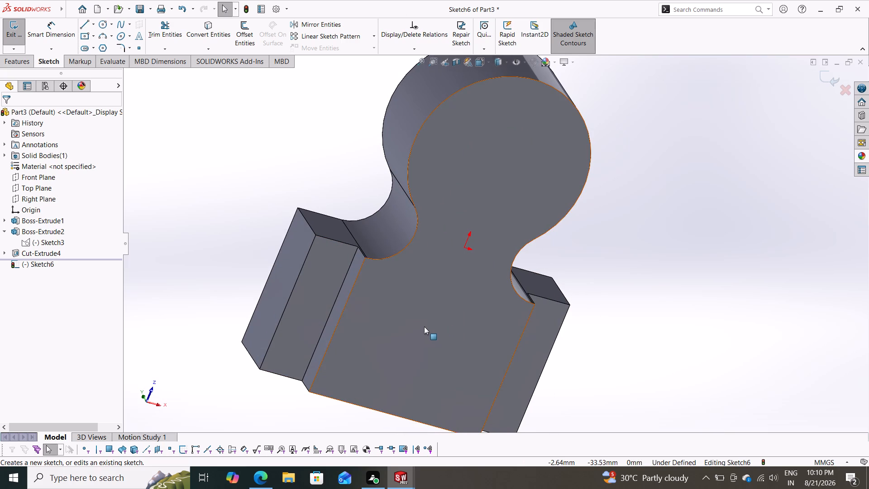
left_click(423, 326)
key("Escape")
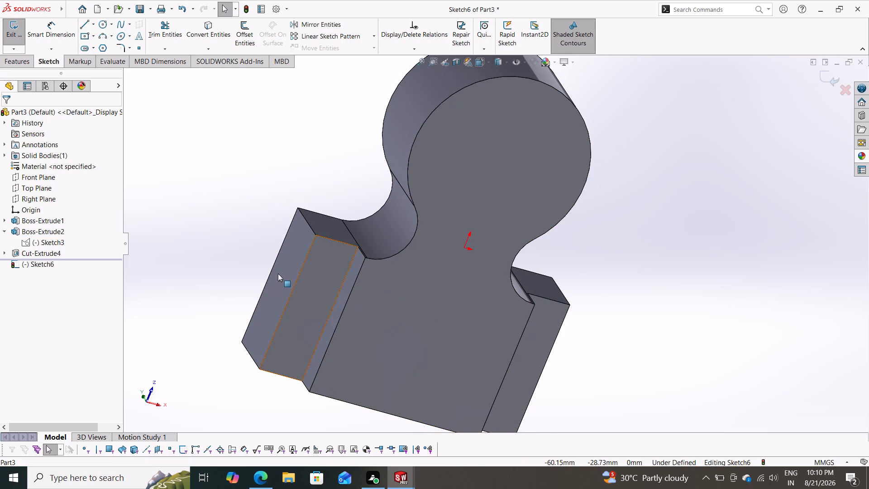
left_click(207, 29)
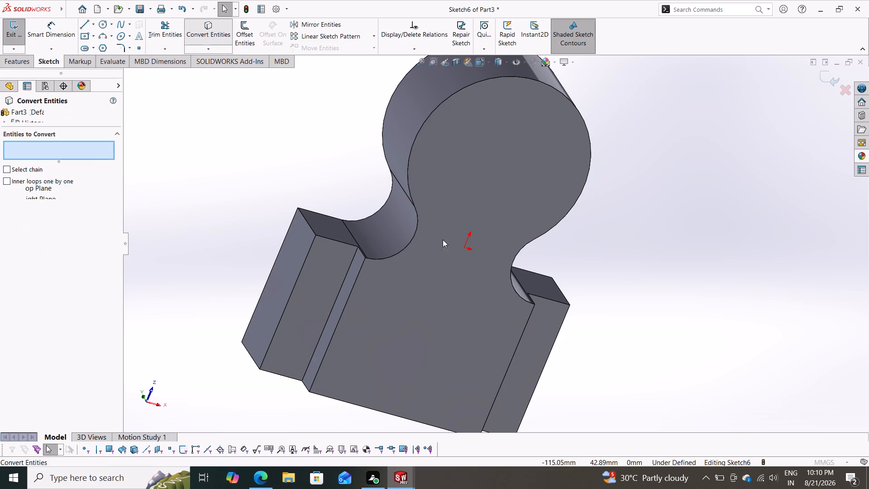
left_click(406, 246)
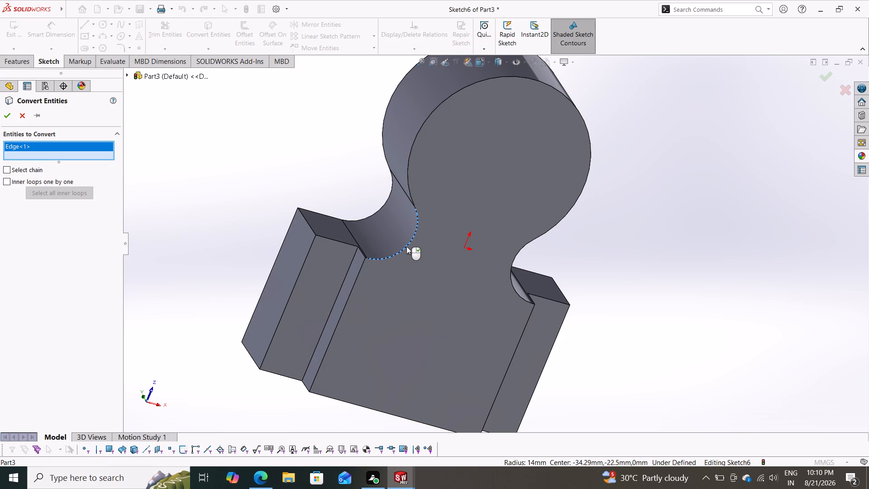
left_click(510, 275)
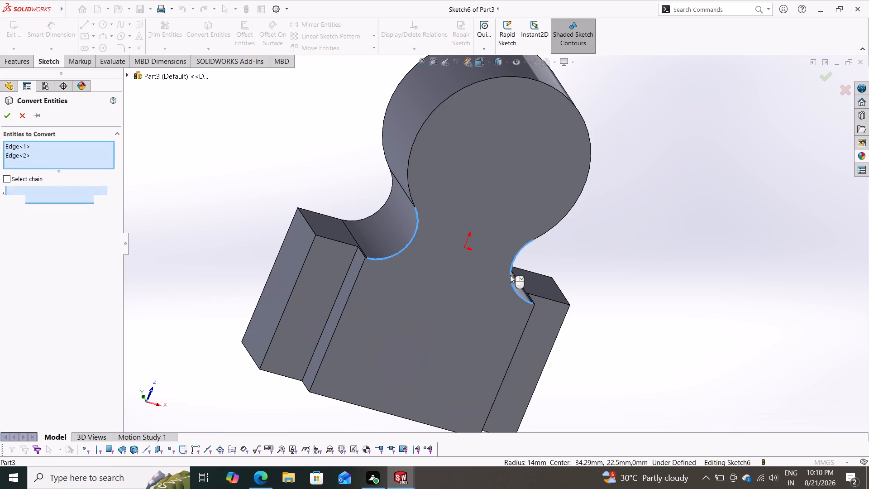
left_click(7, 119)
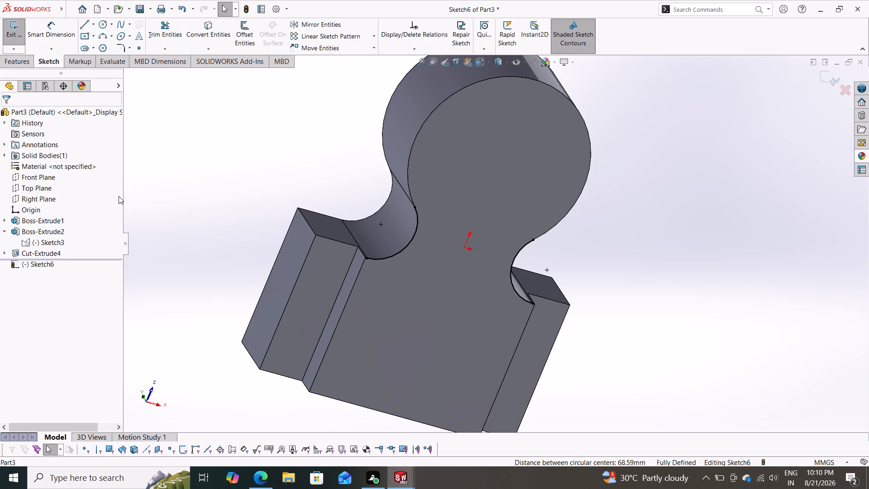
Close off the first neck arc with a vertical line from its lower end and a roughly 10.4 mm line to its upper end.
left_click(80, 21)
left_click(83, 27)
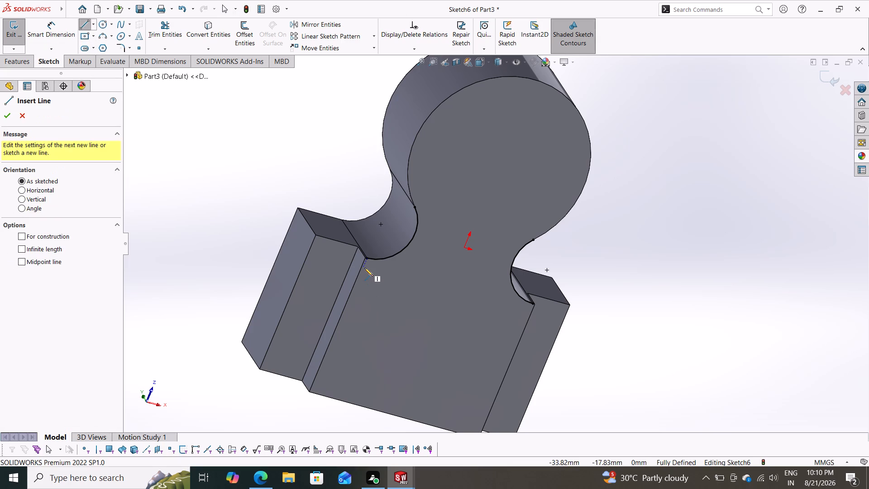
left_click(365, 259)
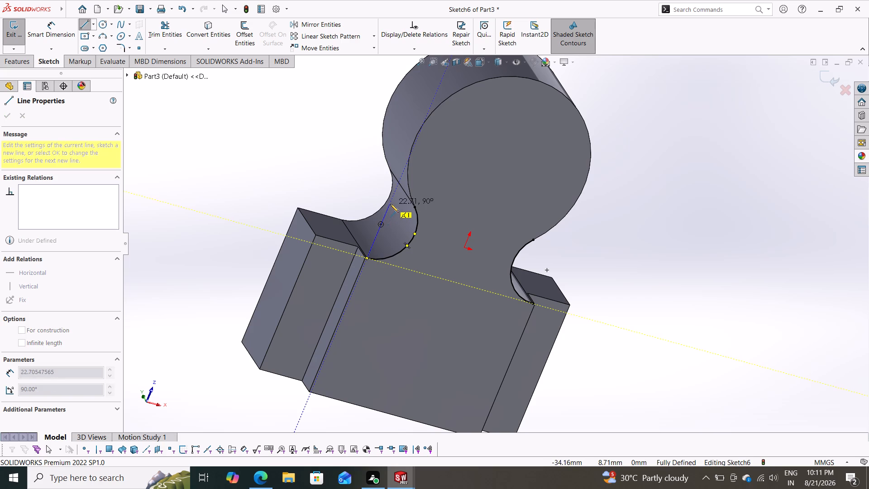
left_click(393, 201)
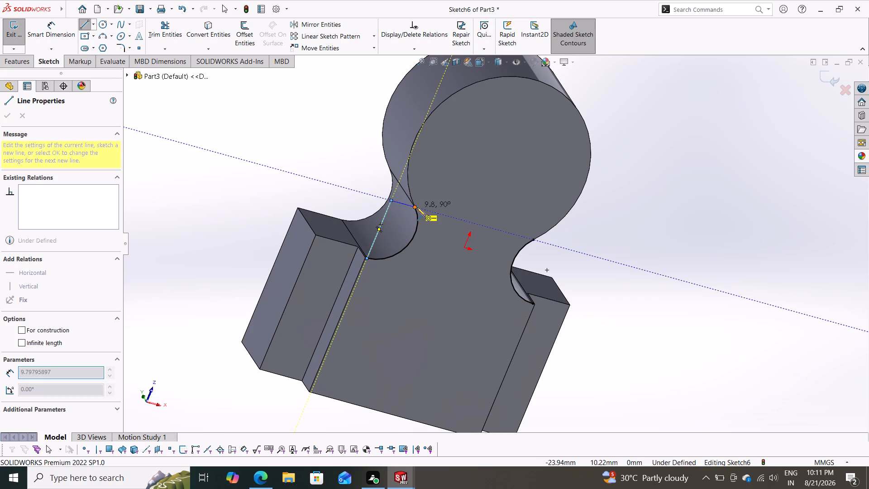
left_click(417, 208)
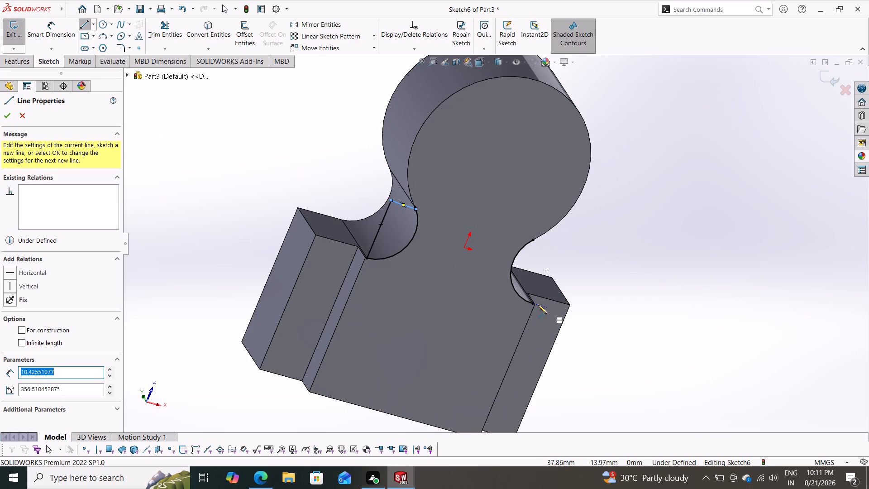
Close off the opposite neck arc with a vertical line from its lower end and a 9.8 mm horizontal line to its upper end.
left_click_drag(535, 305, 535, 301)
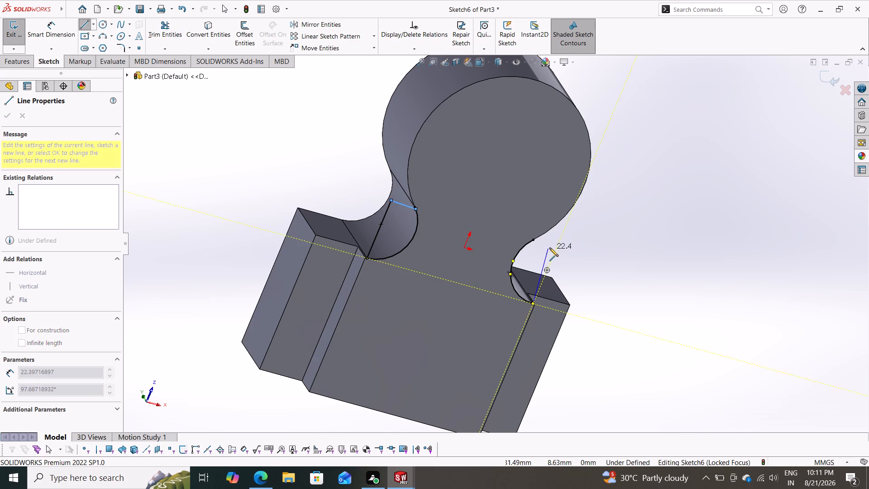
left_click(558, 246)
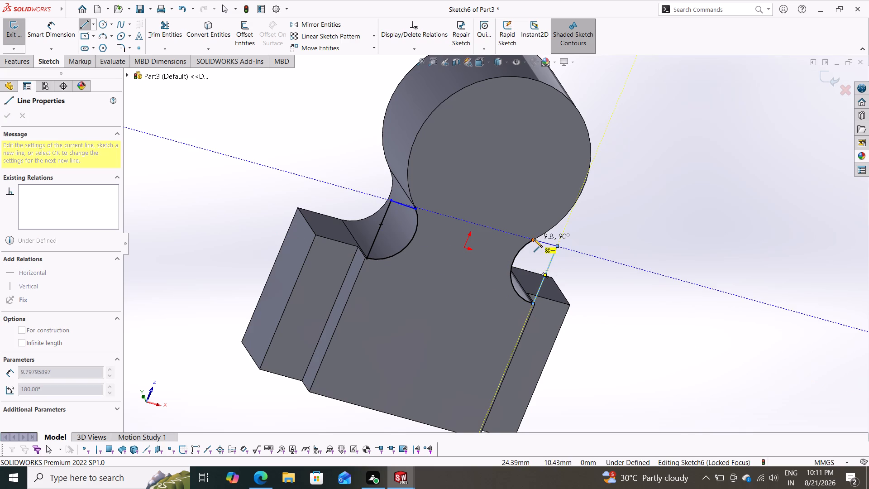
left_click(534, 239)
key("Escape")
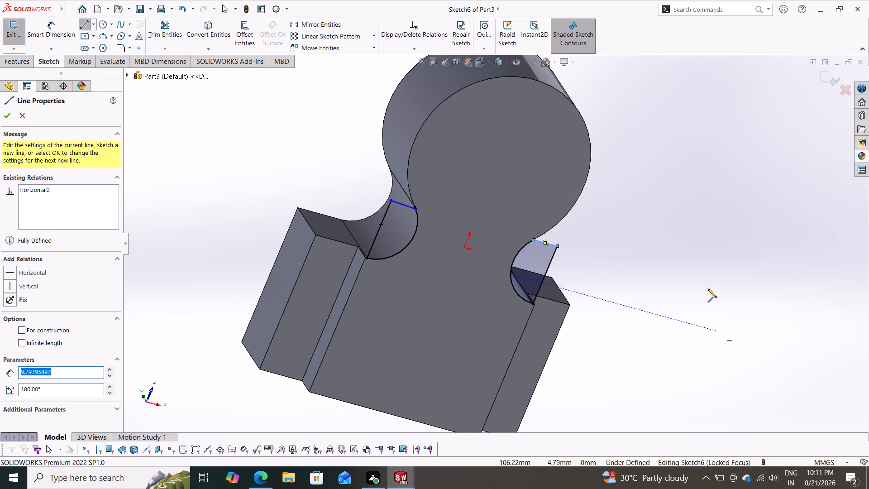
key("Escape")
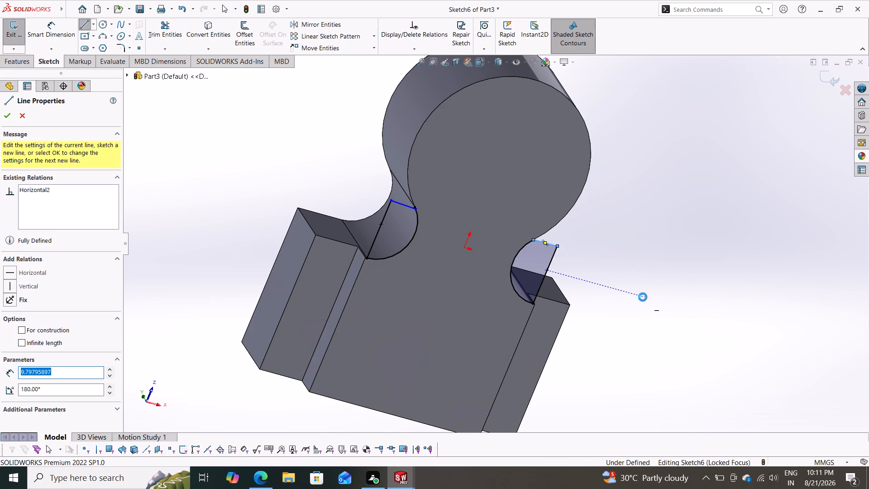
key("Escape")
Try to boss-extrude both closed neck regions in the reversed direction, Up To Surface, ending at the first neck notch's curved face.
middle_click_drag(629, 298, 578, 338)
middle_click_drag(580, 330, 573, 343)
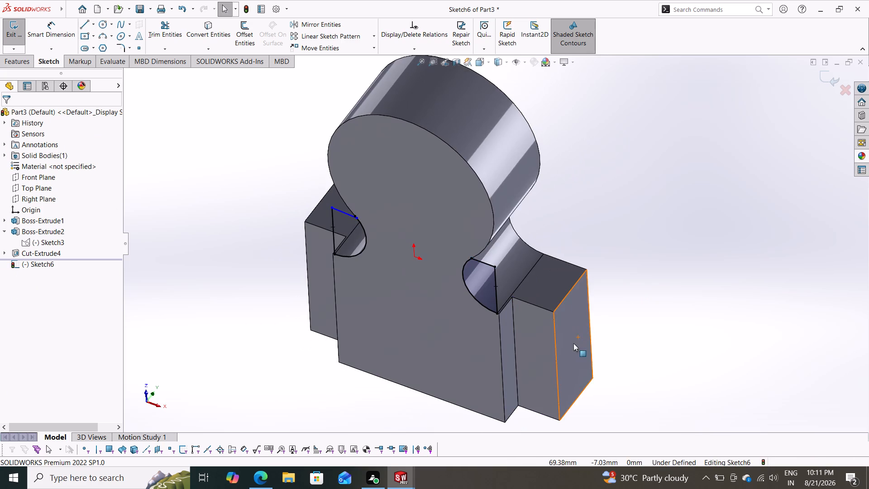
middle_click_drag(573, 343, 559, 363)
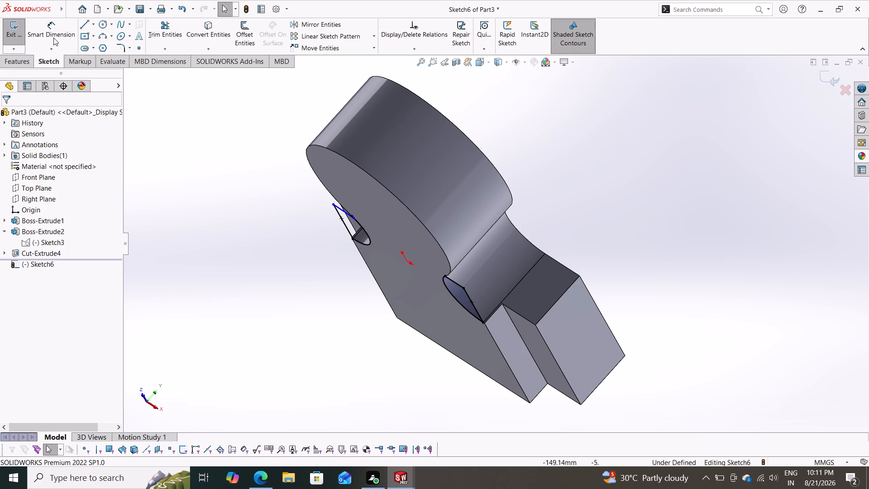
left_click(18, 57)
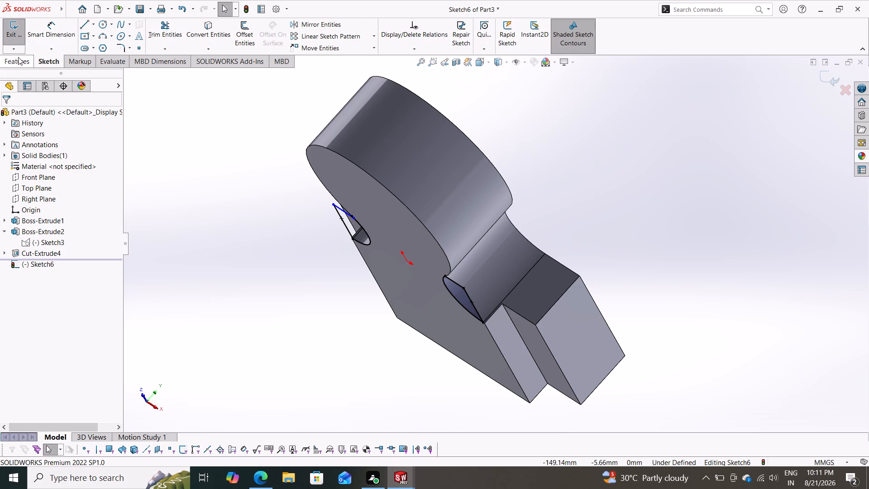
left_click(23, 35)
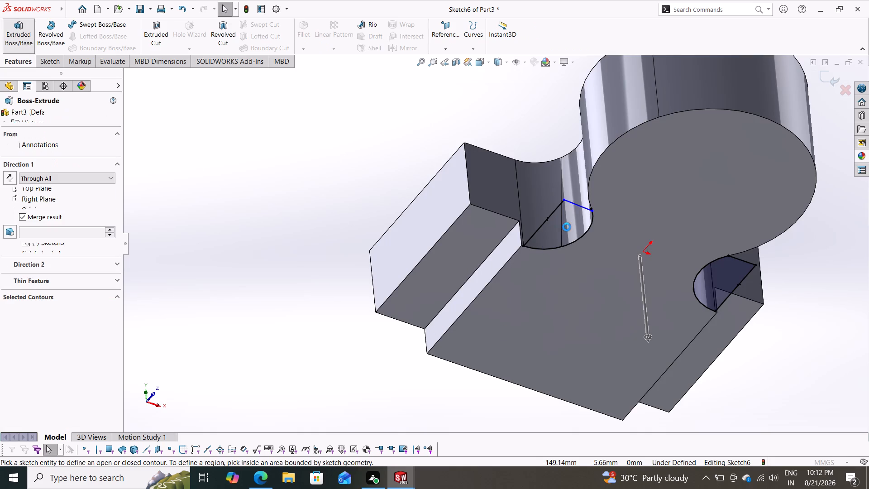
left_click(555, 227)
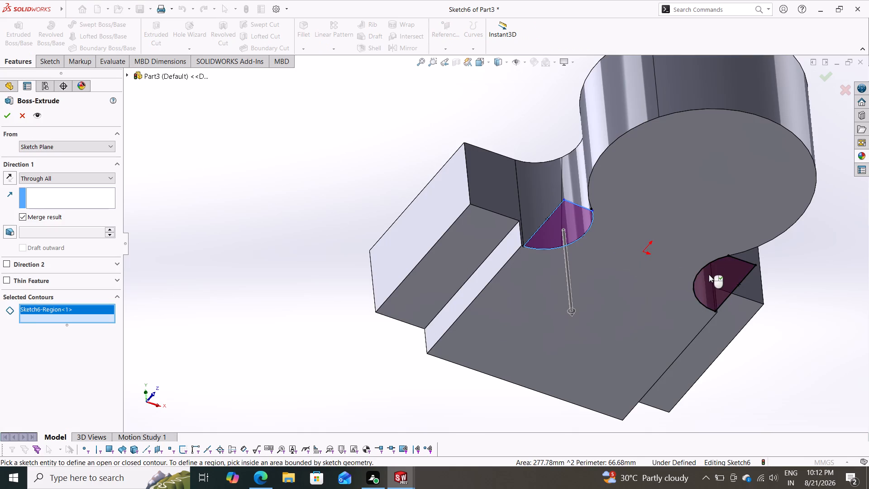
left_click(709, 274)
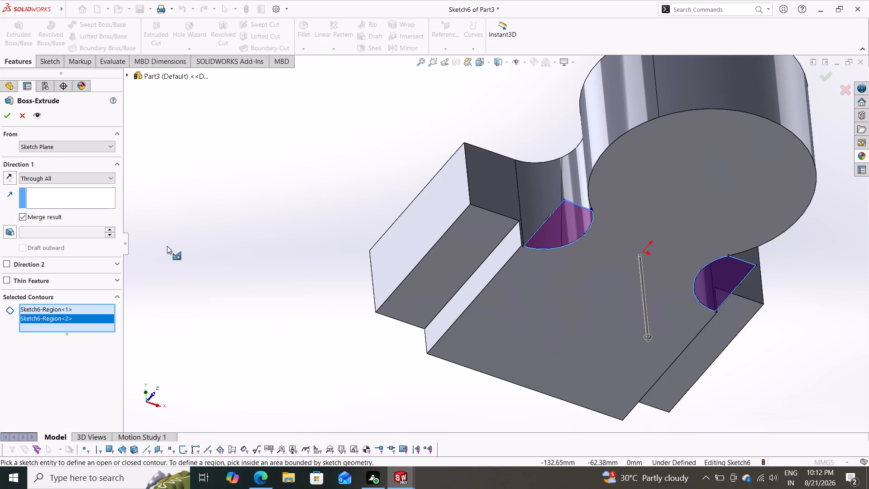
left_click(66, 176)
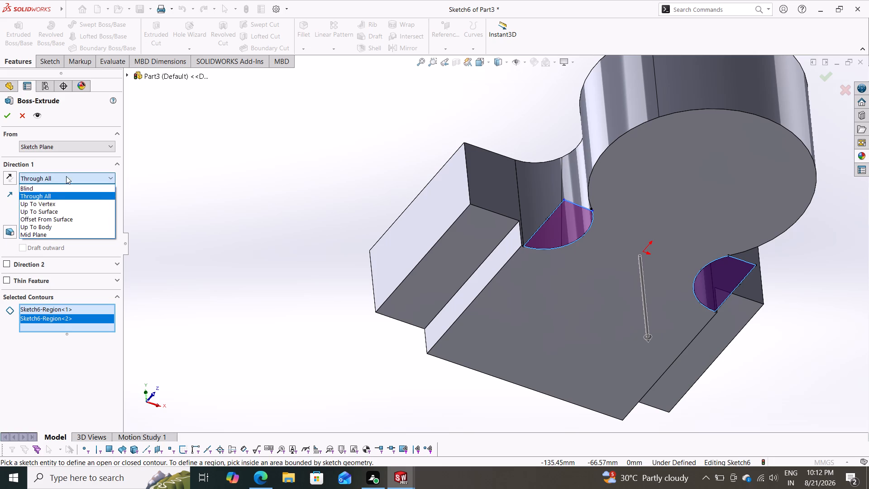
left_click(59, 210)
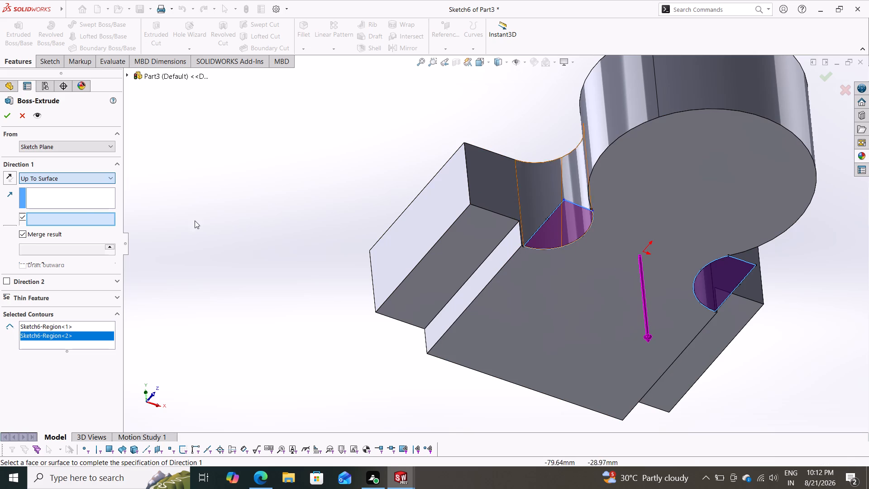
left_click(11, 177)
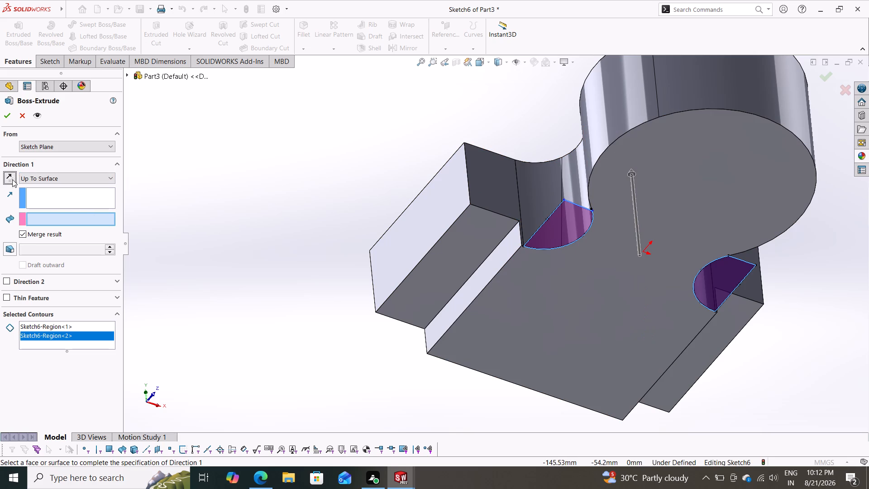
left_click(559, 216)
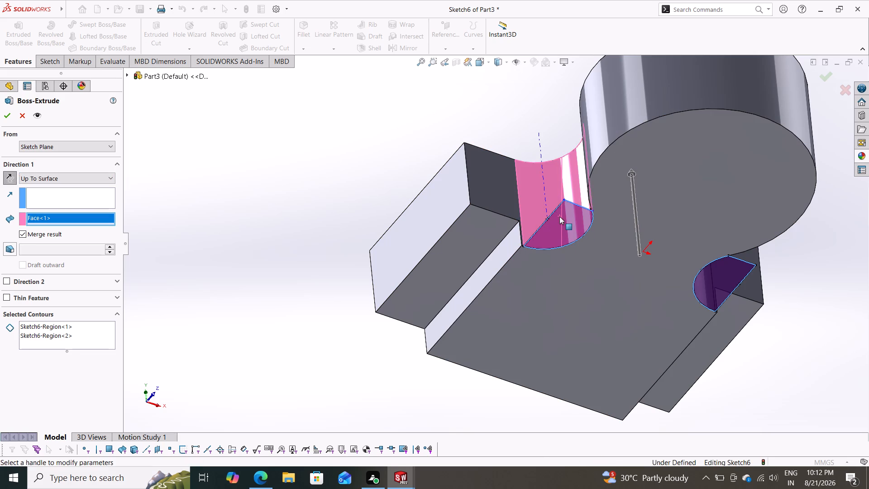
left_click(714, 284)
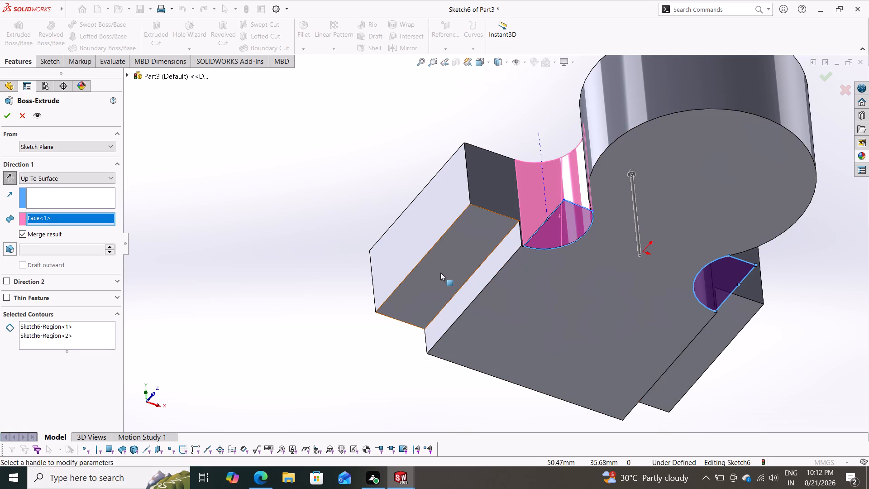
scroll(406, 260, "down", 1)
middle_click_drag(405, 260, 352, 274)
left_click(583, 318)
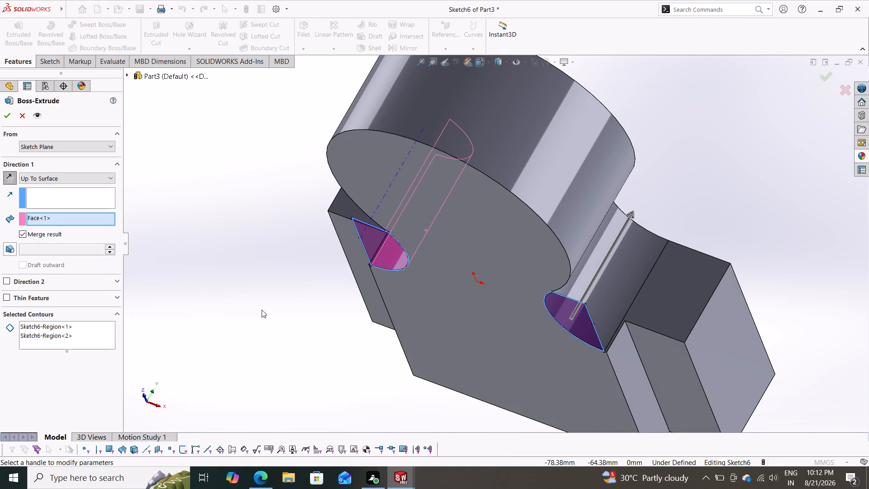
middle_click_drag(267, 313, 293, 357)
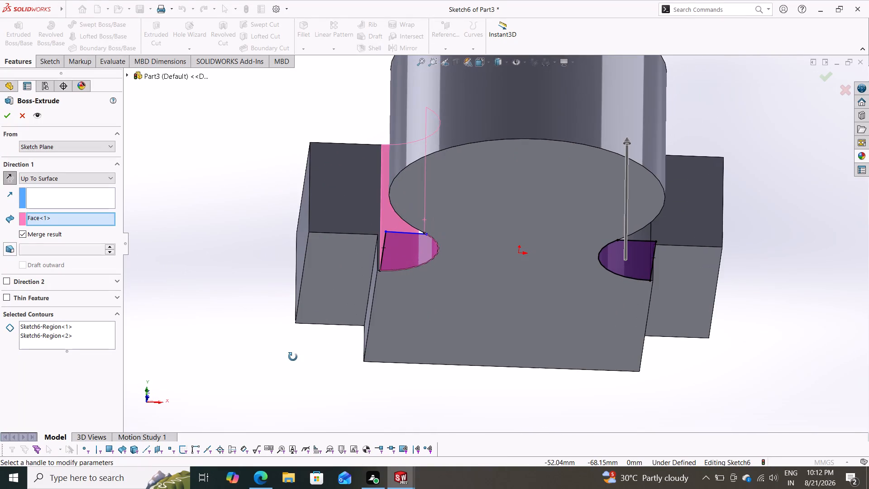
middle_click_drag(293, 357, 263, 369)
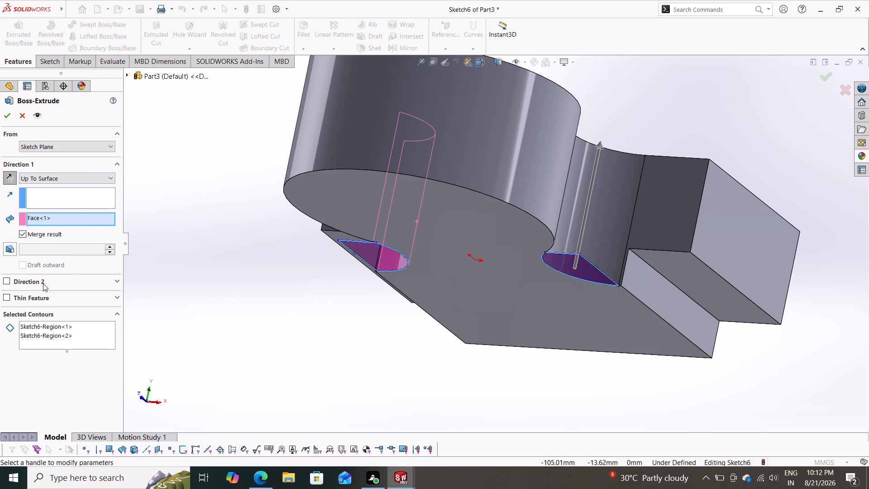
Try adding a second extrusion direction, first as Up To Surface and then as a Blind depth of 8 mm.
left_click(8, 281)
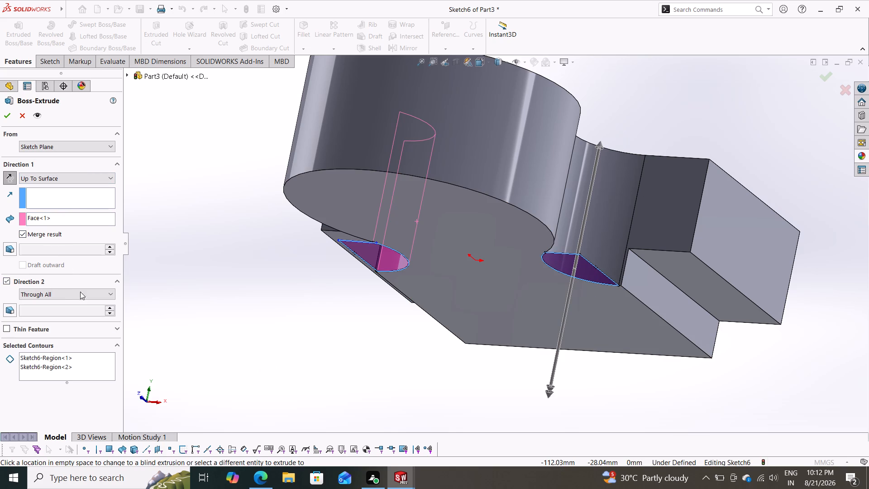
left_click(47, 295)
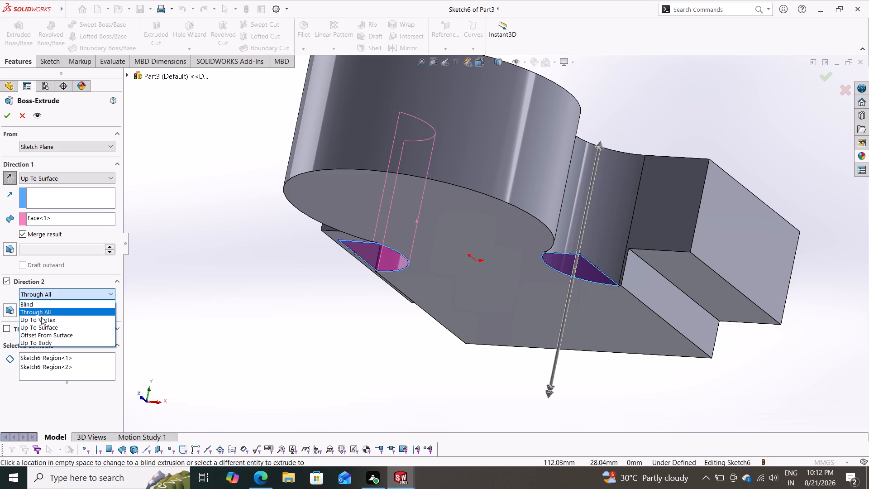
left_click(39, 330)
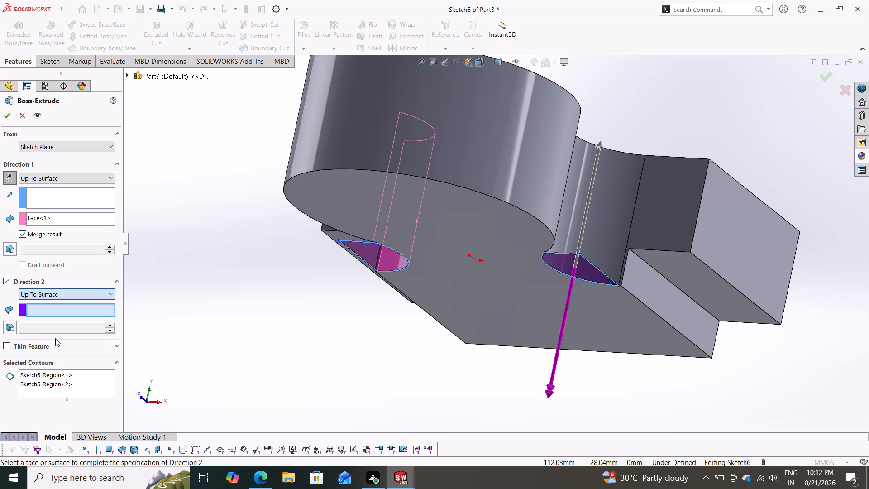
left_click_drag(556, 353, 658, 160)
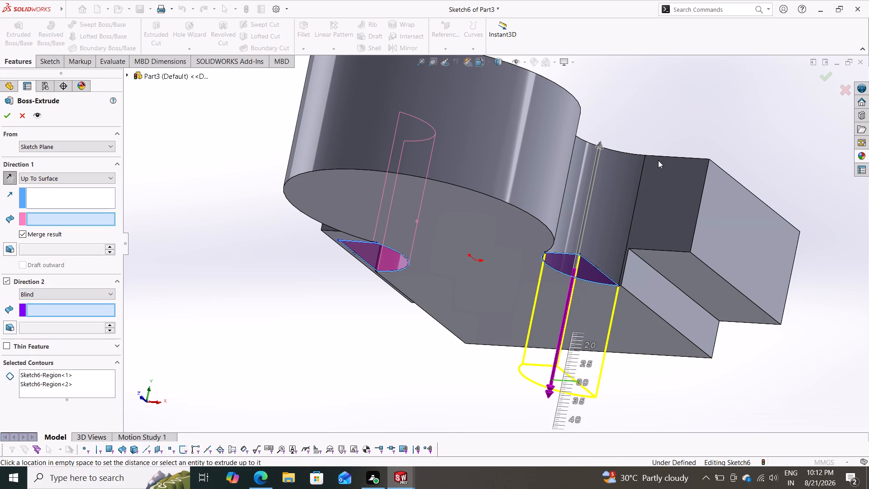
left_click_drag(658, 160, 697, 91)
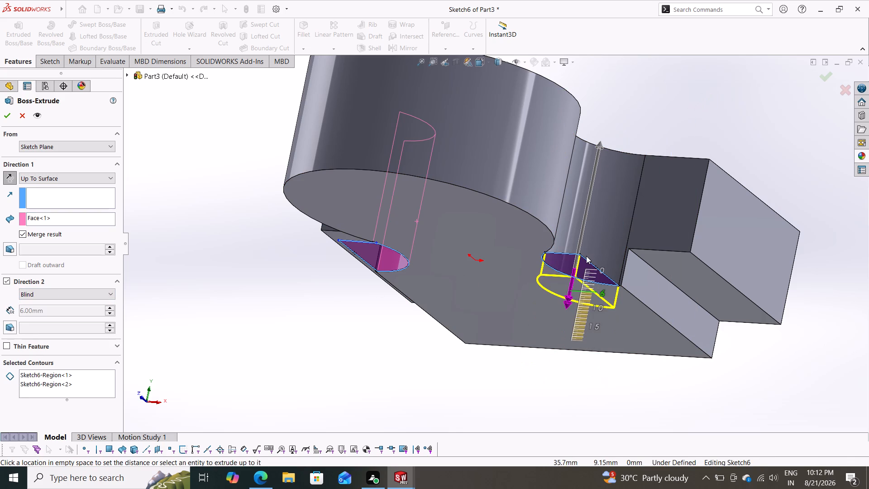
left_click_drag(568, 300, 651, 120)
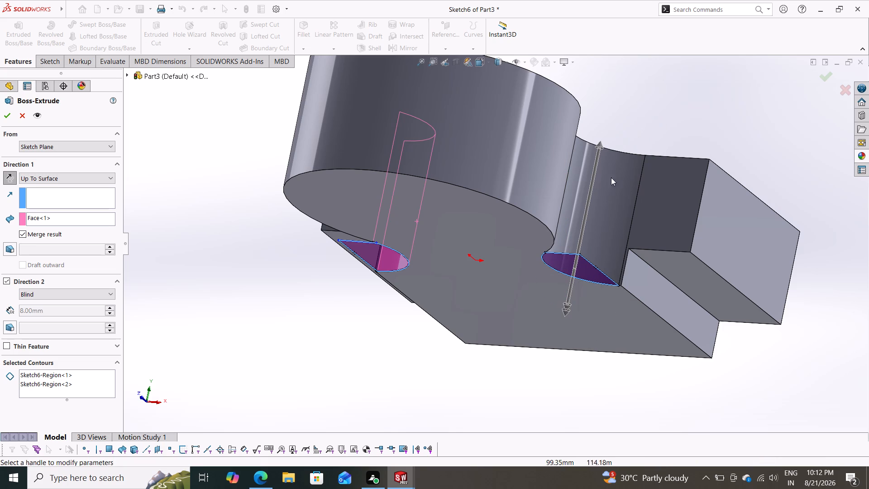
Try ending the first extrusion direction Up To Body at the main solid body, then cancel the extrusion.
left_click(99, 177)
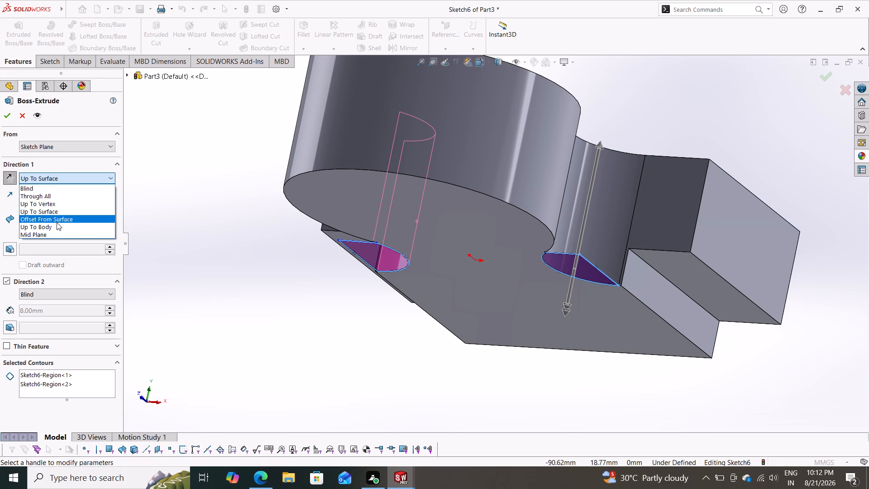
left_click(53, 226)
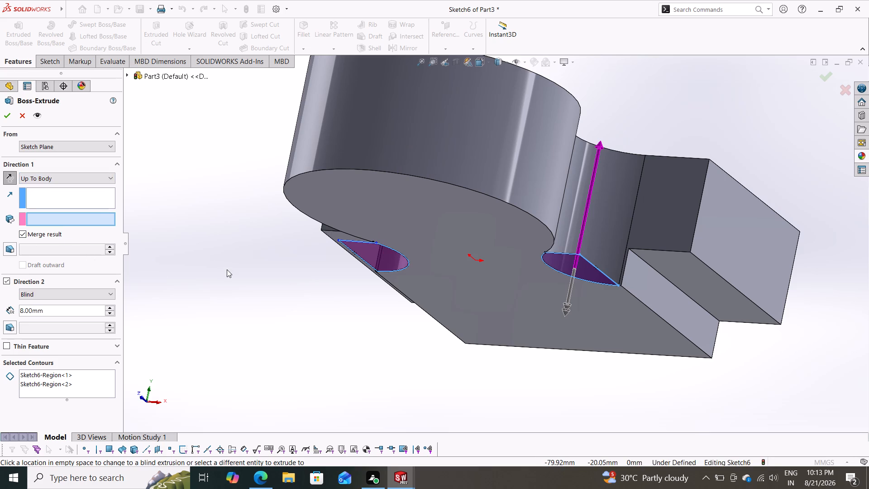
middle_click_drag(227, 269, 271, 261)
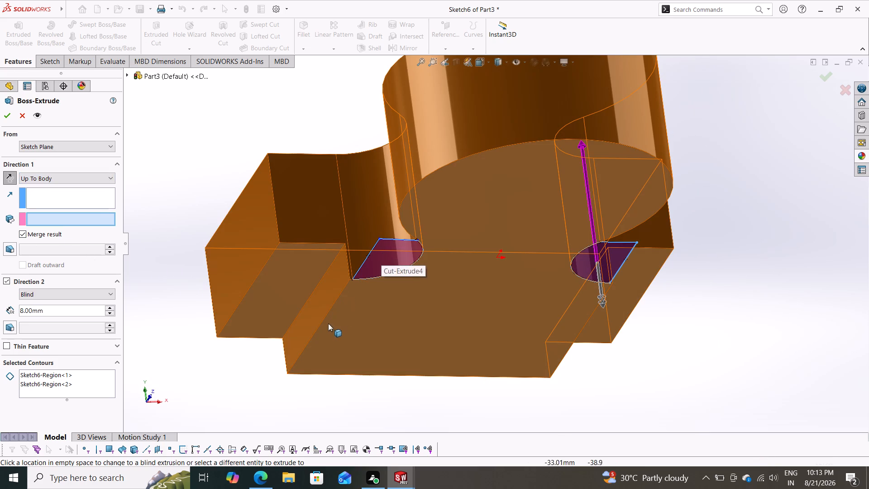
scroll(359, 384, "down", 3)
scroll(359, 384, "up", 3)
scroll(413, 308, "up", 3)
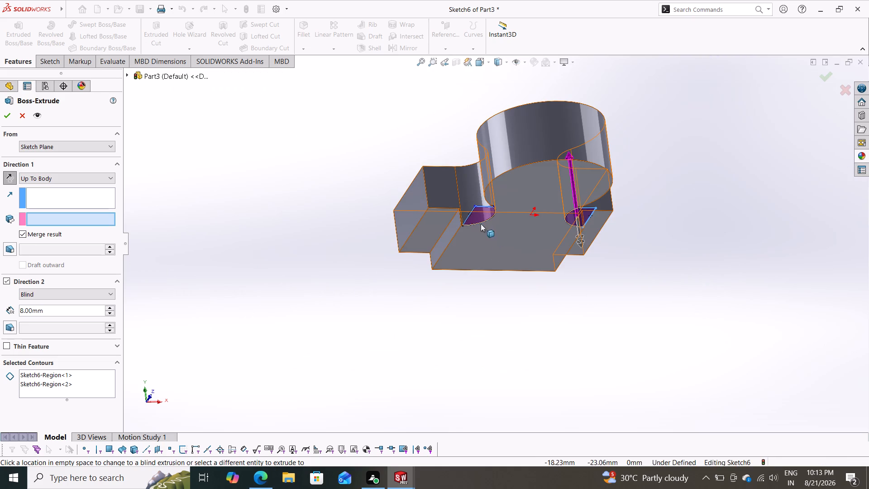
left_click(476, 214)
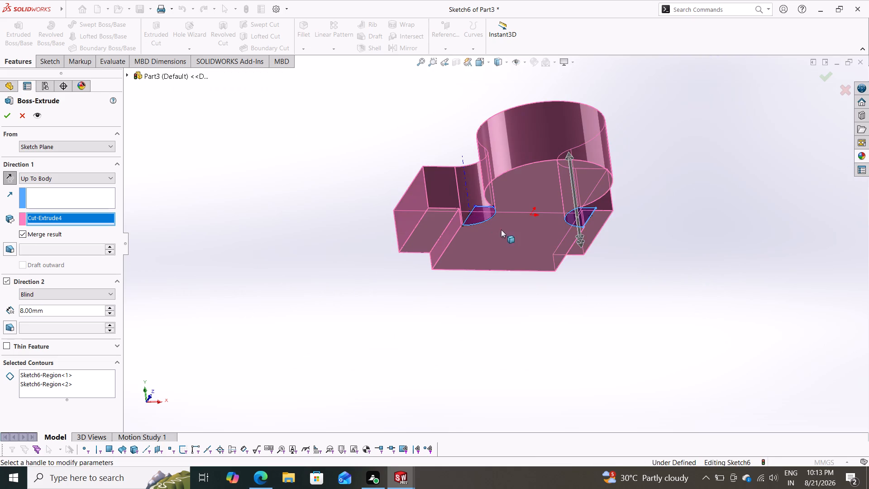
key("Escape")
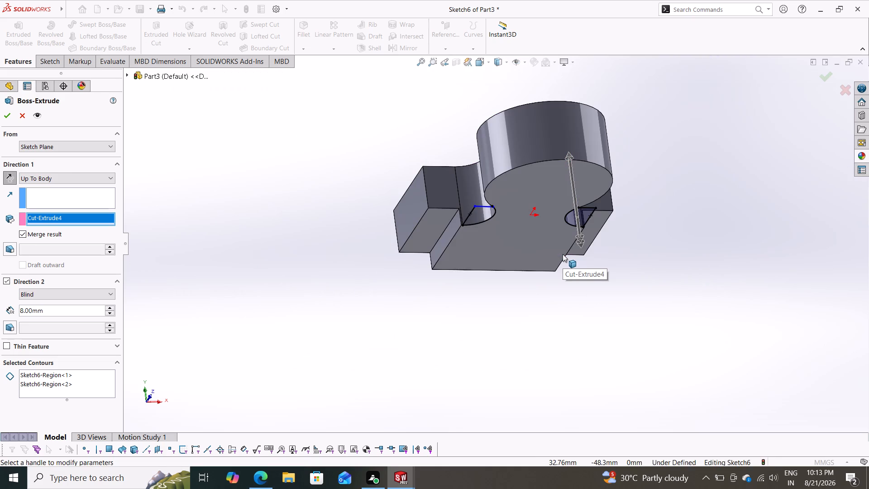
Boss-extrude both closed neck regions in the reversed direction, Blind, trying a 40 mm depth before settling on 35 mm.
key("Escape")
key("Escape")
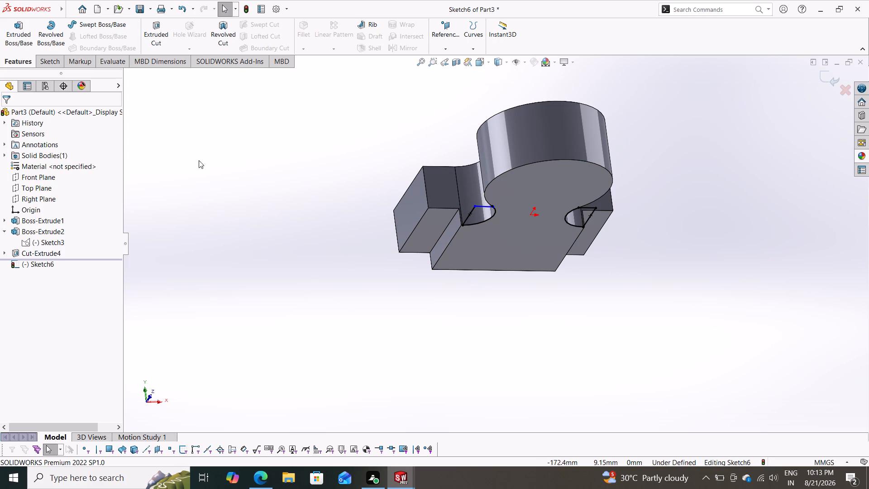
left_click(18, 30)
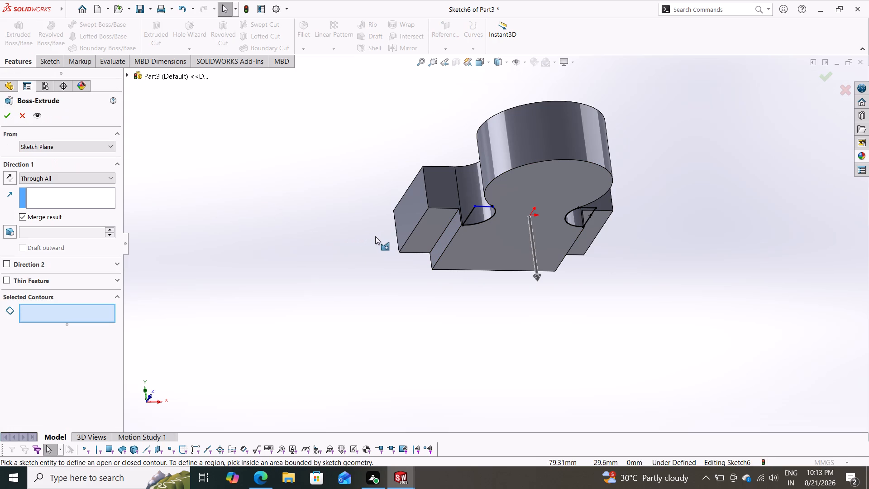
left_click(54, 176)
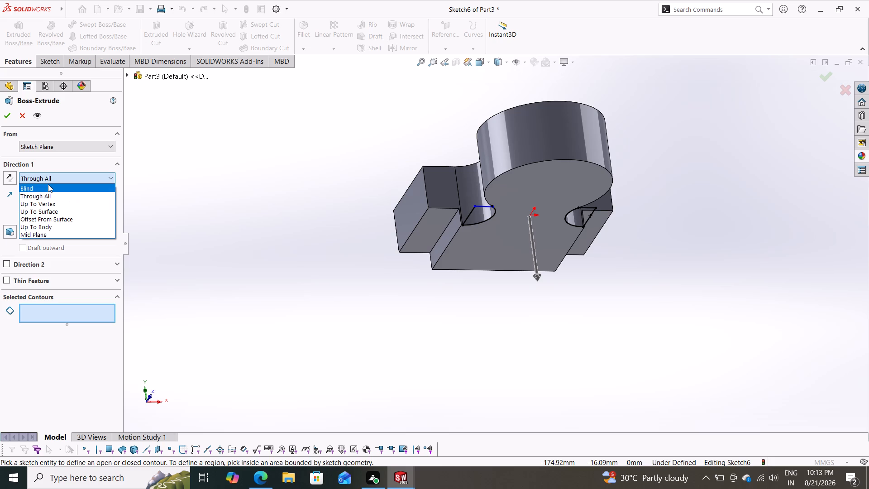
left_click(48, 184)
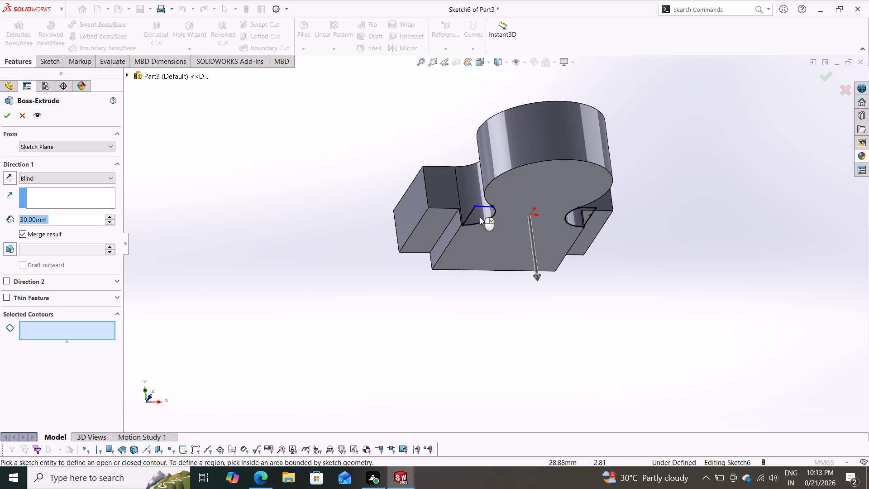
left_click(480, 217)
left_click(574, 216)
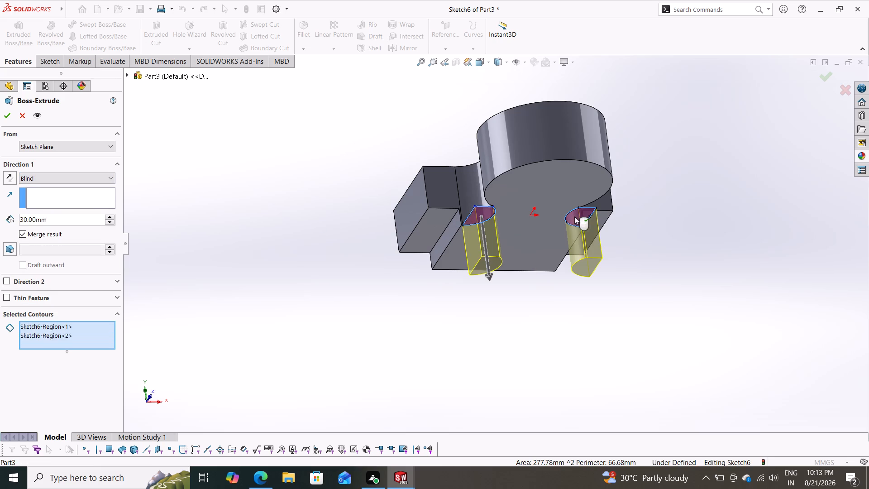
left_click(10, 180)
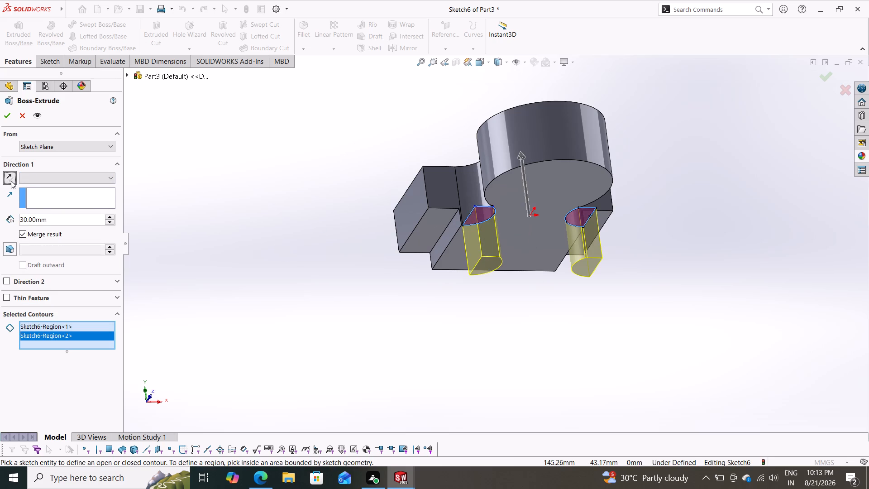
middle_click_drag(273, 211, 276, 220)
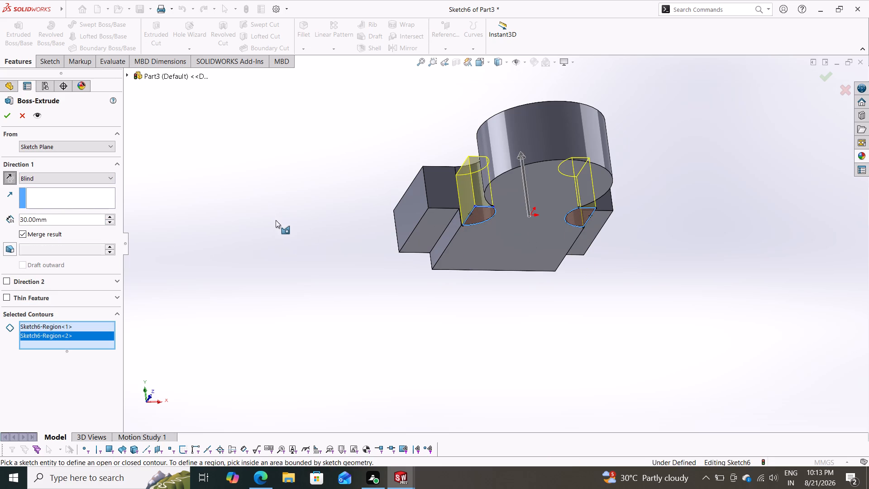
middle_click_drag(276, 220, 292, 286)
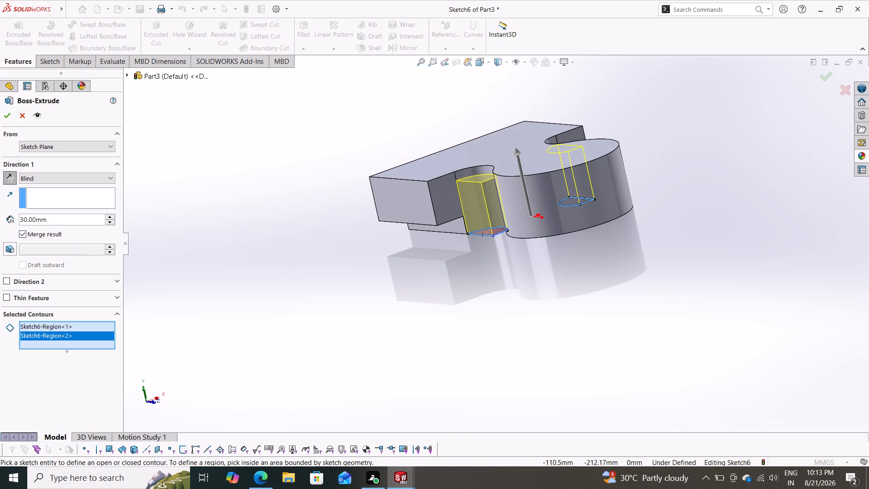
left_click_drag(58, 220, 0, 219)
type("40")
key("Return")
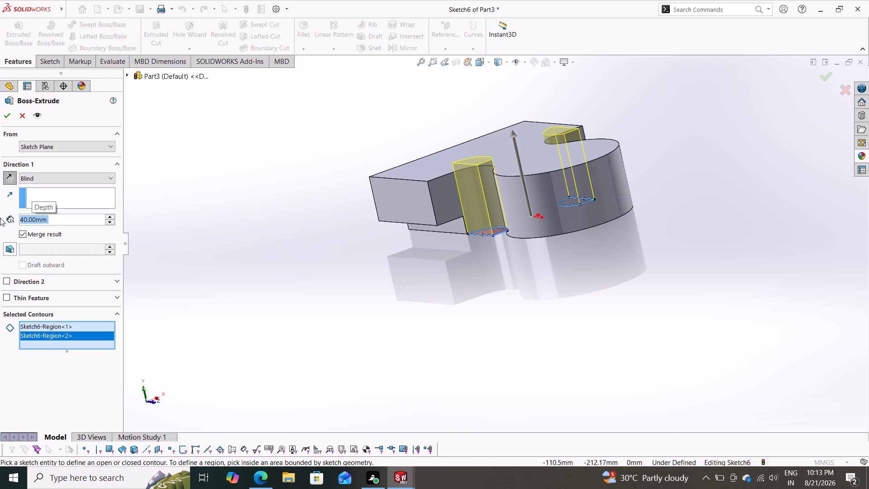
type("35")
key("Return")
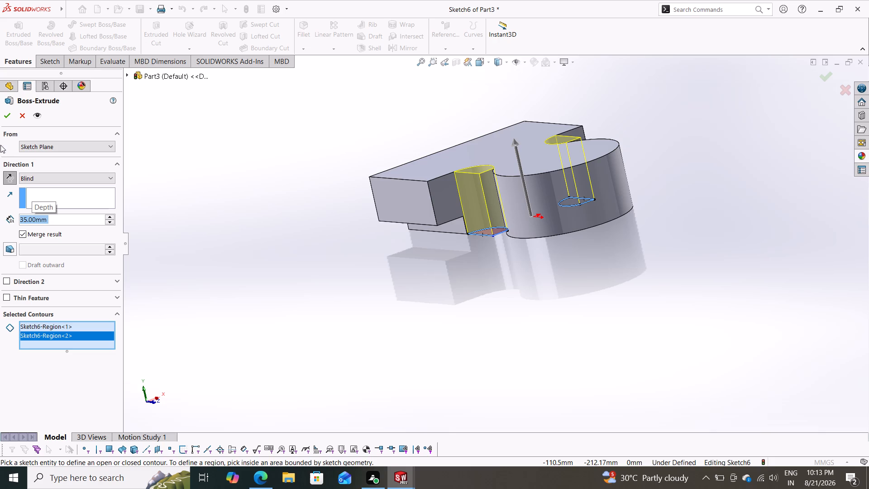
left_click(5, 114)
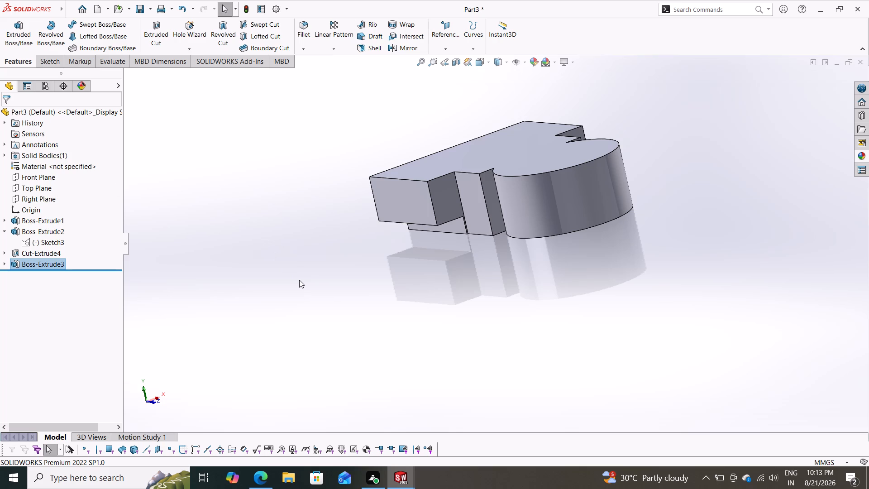
Examine the extruded neck regions on both sides of the boss, from the top, underside and side faces.
middle_click_drag(379, 302, 450, 328)
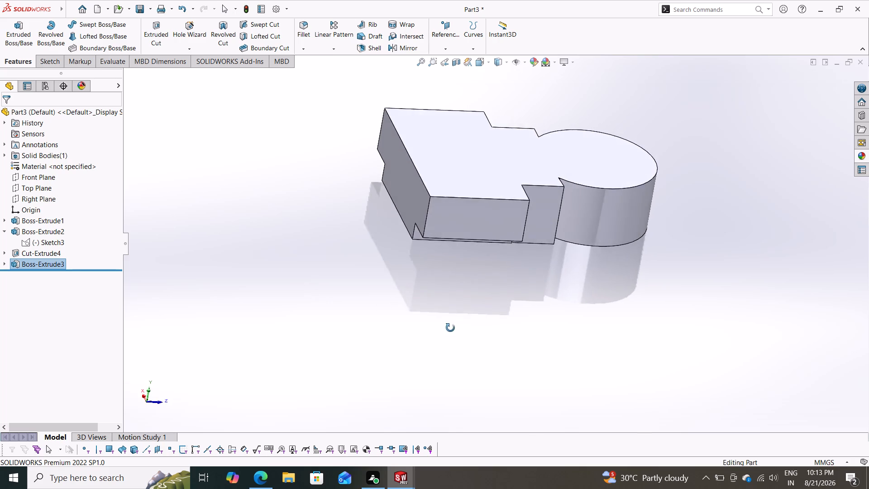
middle_click_drag(450, 328, 326, 216)
scroll(388, 362, "down", 1)
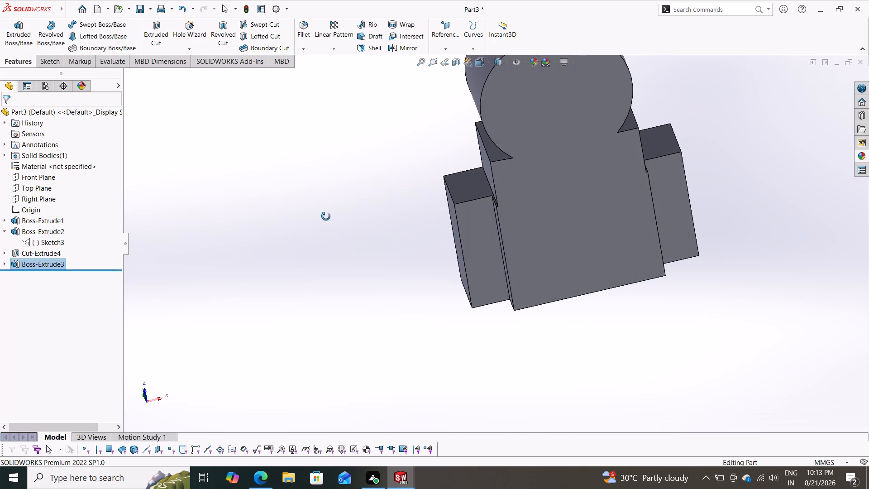
middle_click_drag(326, 216, 341, 210)
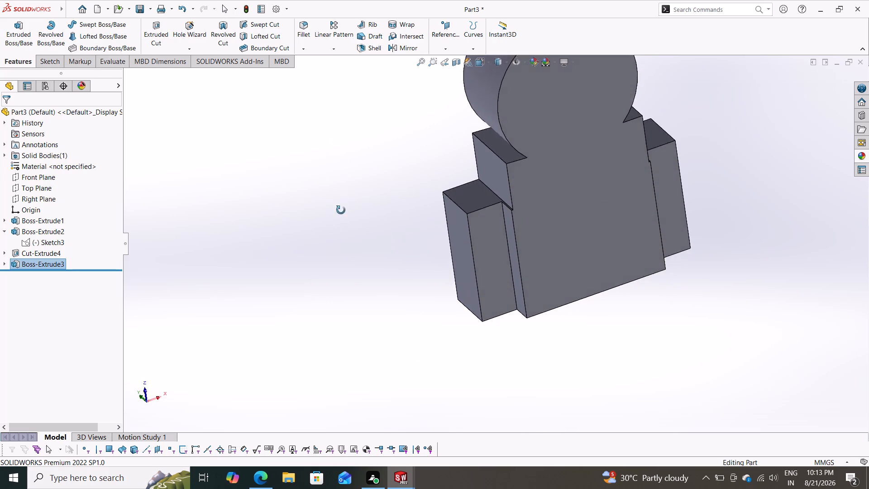
middle_click_drag(341, 210, 439, 287)
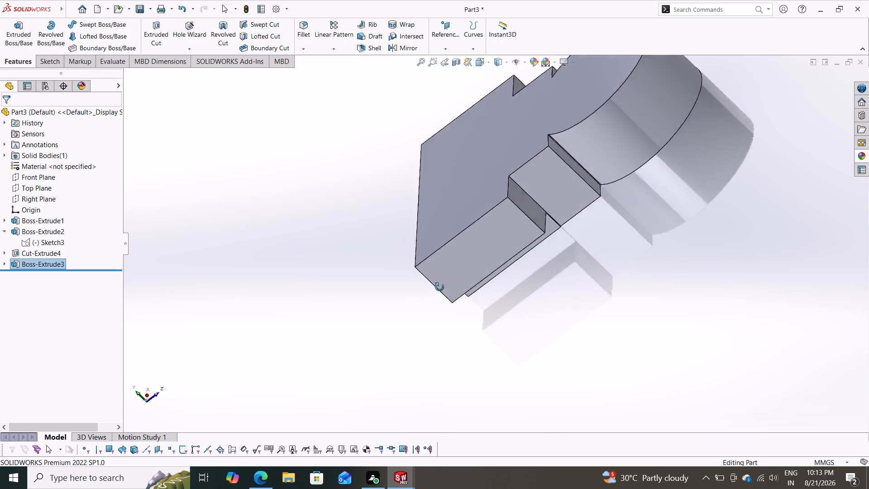
middle_click_drag(439, 287, 452, 294)
middle_click_drag(666, 228, 495, 191)
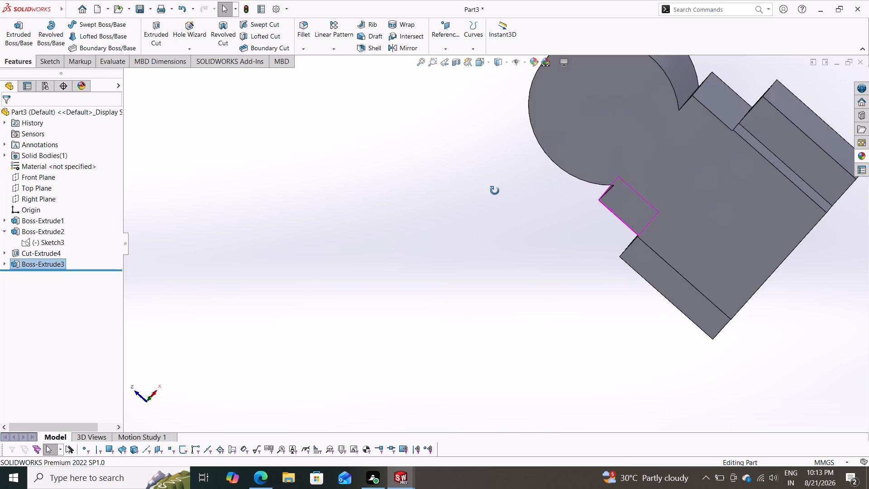
middle_click_drag(495, 191, 529, 205)
scroll(554, 185, "down", 1)
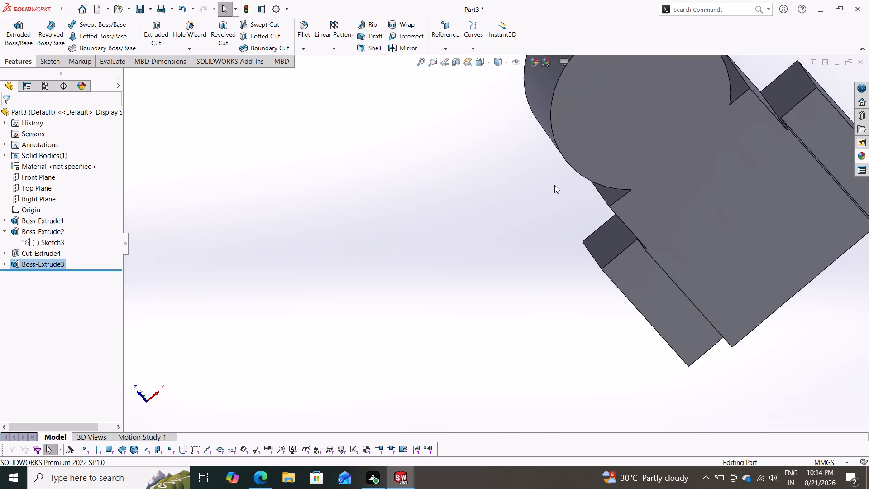
scroll(554, 185, "down", 2)
scroll(558, 197, "up", 6)
middle_click_drag(616, 199, 683, 190)
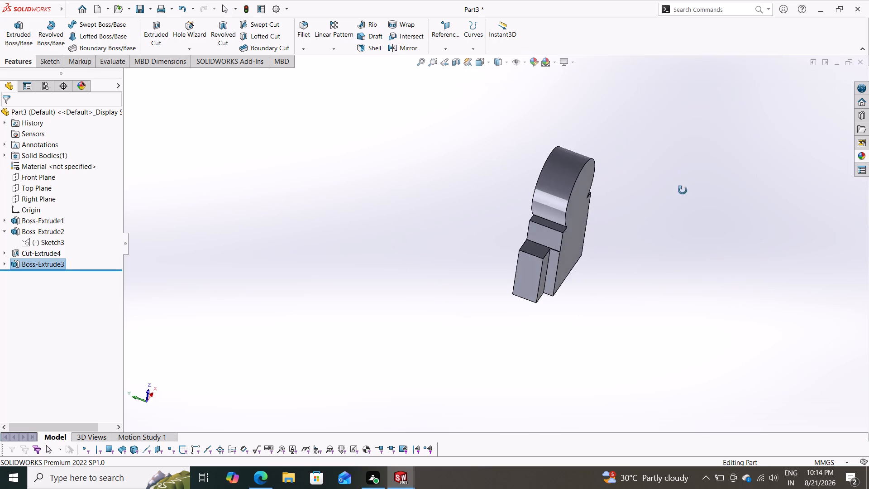
middle_click_drag(683, 190, 748, 206)
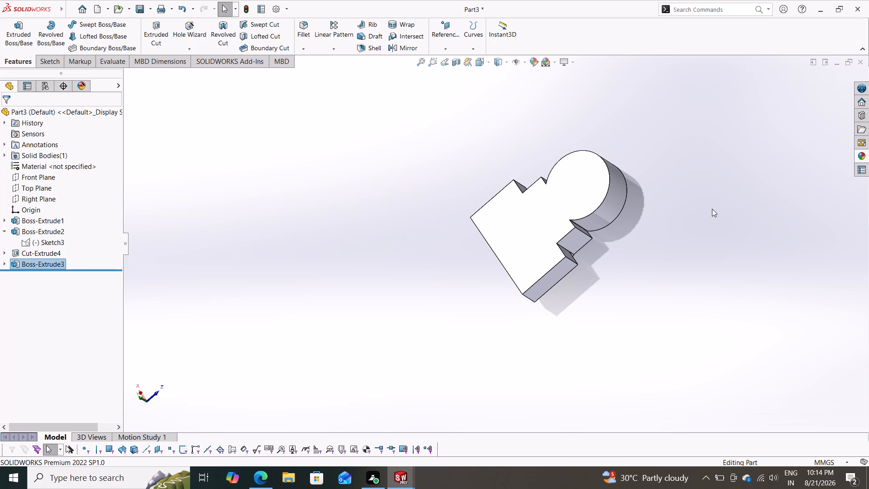
middle_click_drag(705, 210, 673, 215)
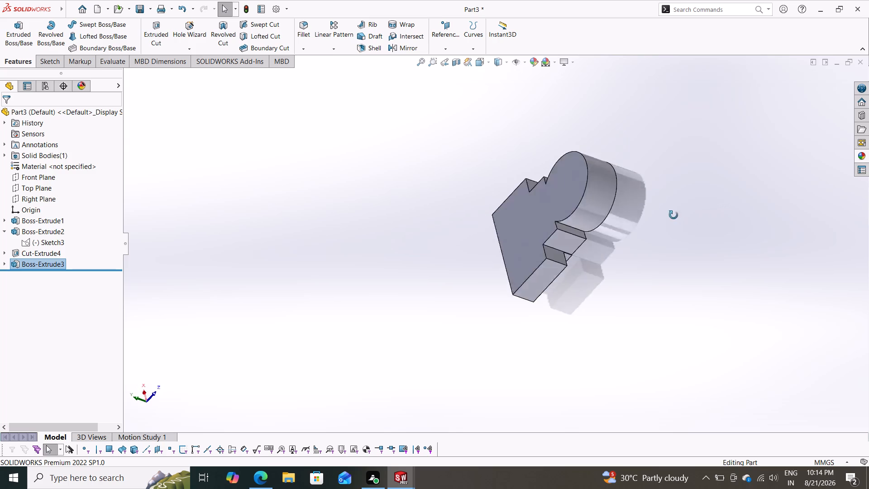
middle_click_drag(673, 215, 580, 177)
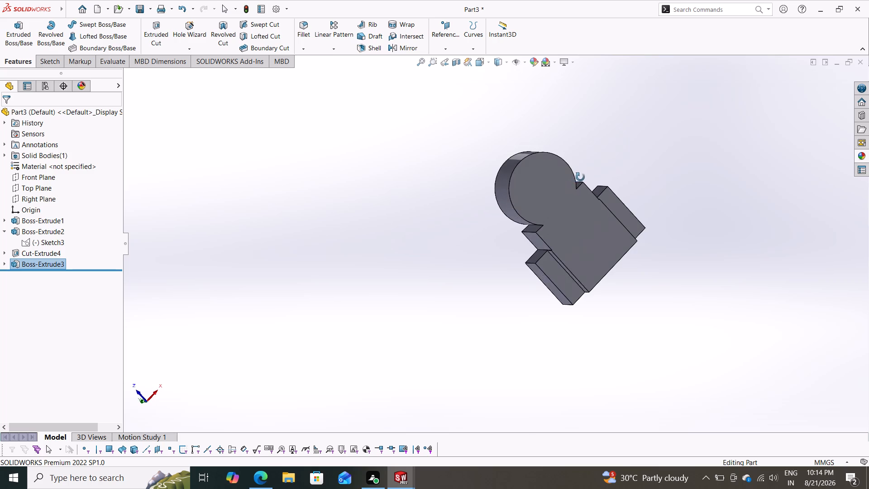
middle_click_drag(580, 177, 723, 196)
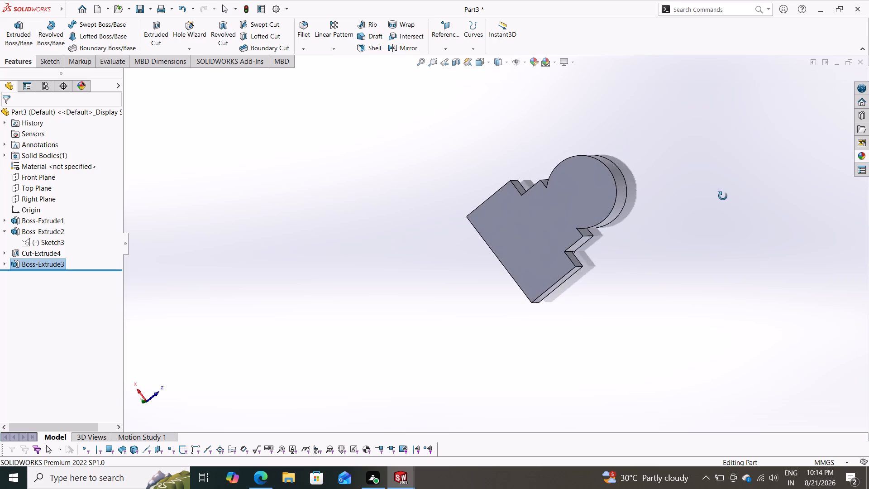
middle_click_drag(723, 196, 590, 186)
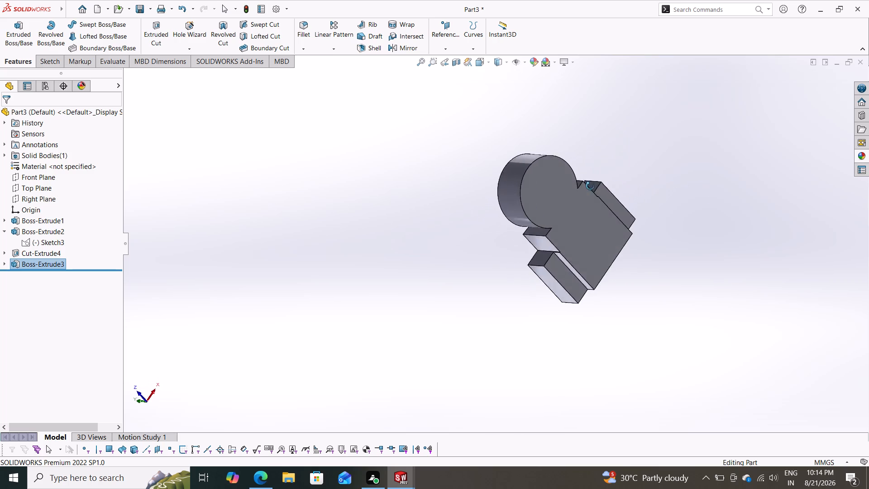
middle_click_drag(590, 186, 543, 182)
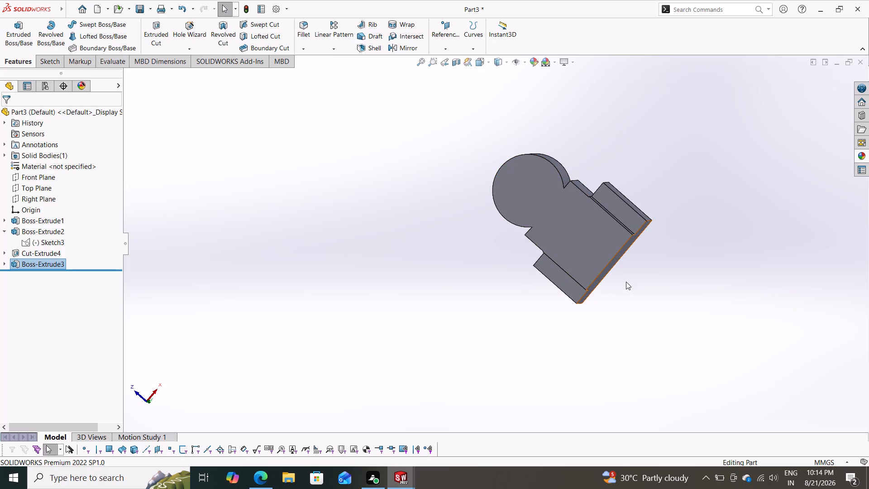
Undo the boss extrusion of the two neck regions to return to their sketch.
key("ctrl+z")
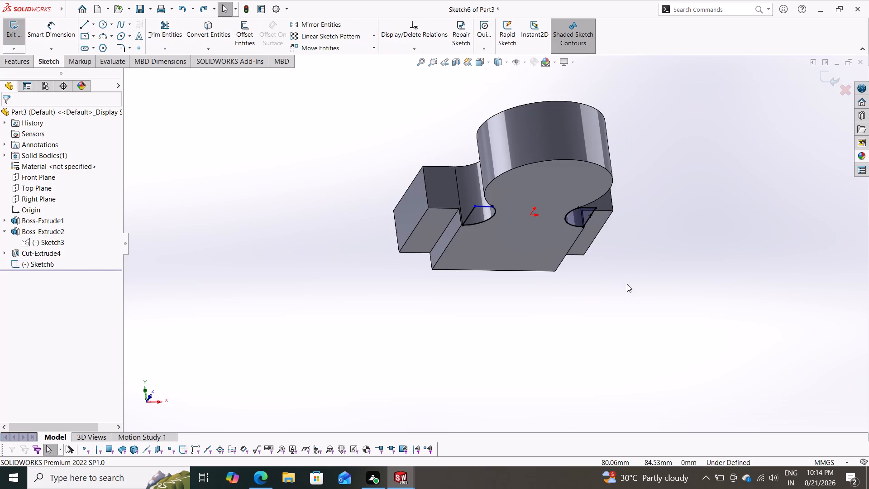
Move the free corner of the negative-X neck region along its vertical line to the boss's round edge, at about Y 32 mm.
scroll(499, 220, "down", 3)
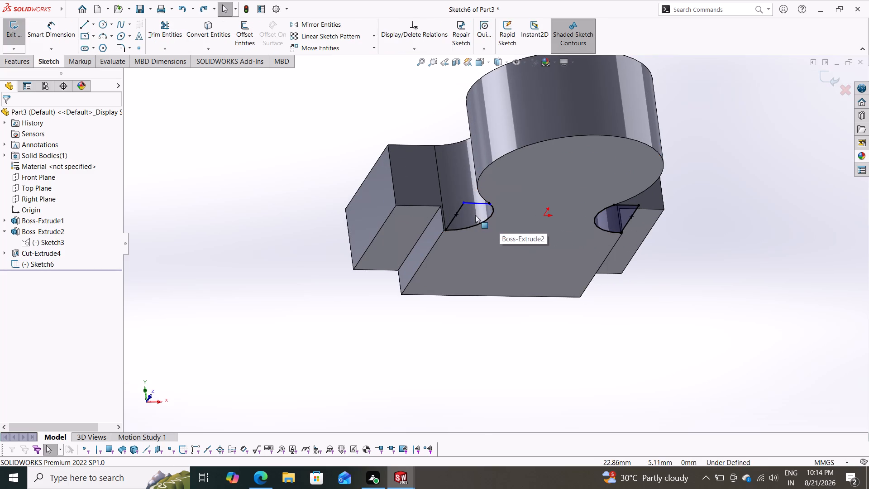
left_click_drag(463, 202, 484, 180)
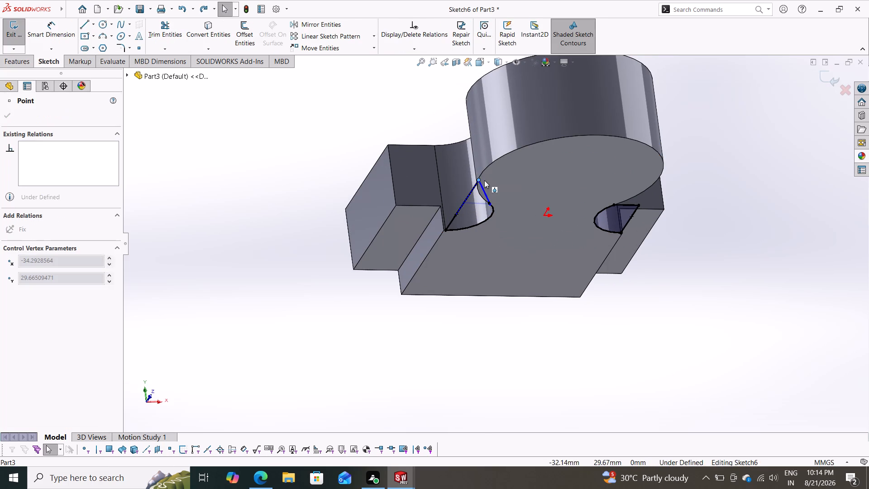
left_click_drag(484, 180, 485, 177)
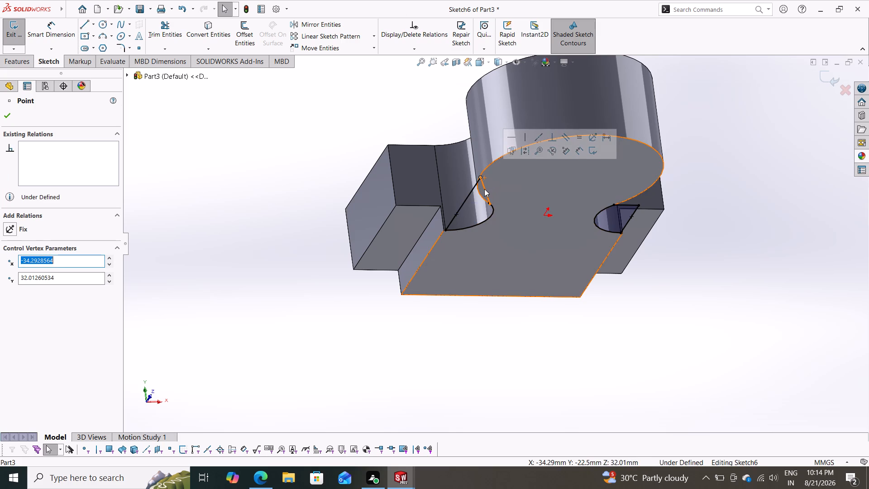
Delete the slanted line joining the moved corner to the upper end of the neck arc.
left_click(484, 189)
key("Delete")
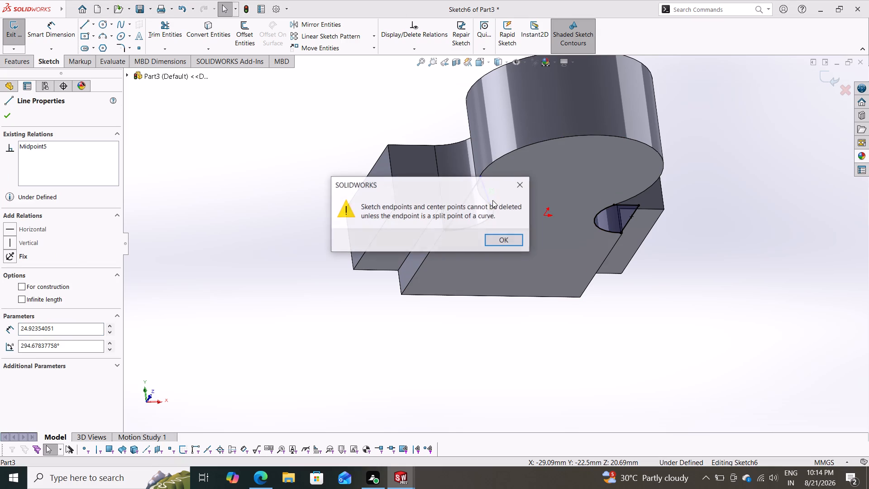
left_click(501, 244)
key("Escape")
key("Escape")
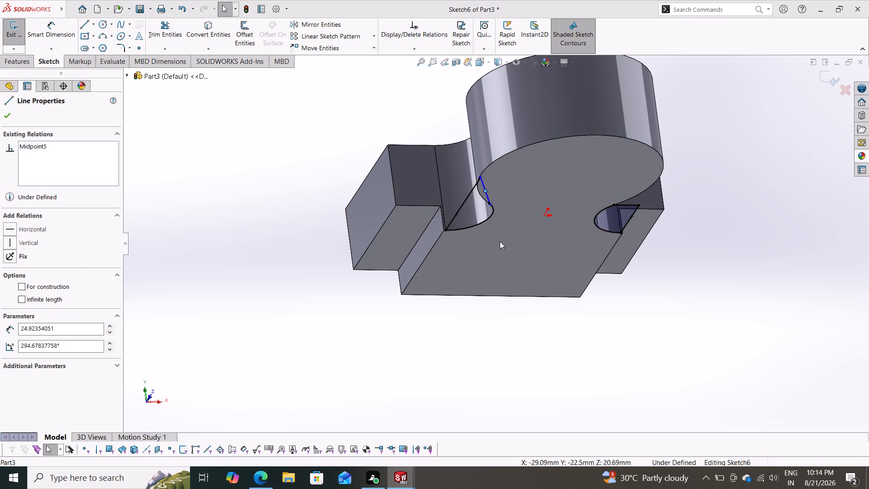
left_click(483, 185)
key("Delete")
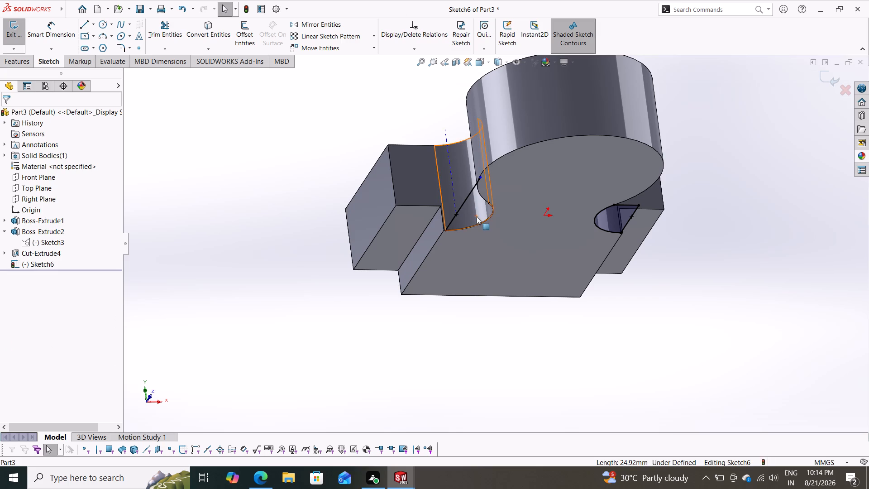
Convert the boss's 35 mm radius round edge on the sketch face into a sketch arc.
scroll(477, 216, "down", 4)
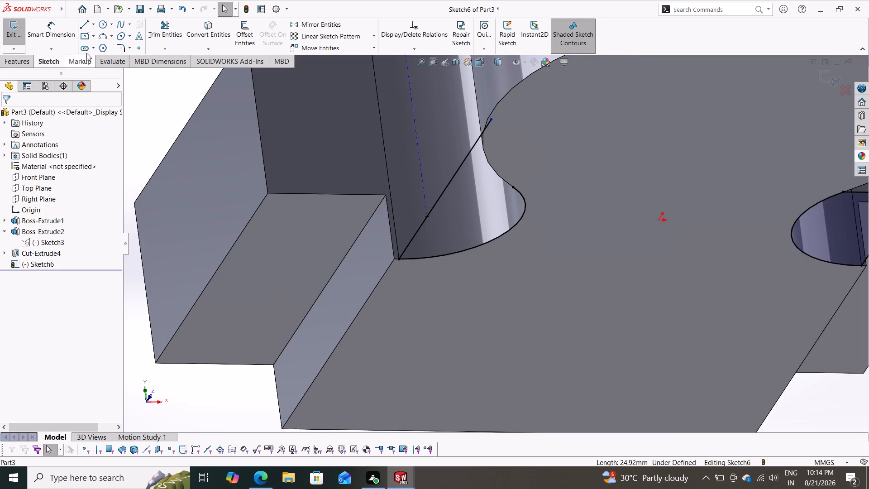
left_click(201, 32)
left_click(495, 170)
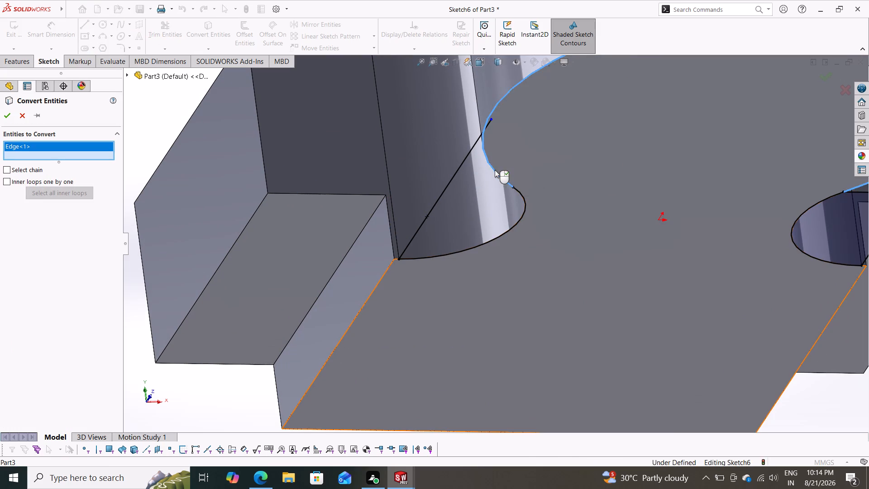
scroll(621, 286, "up", 2)
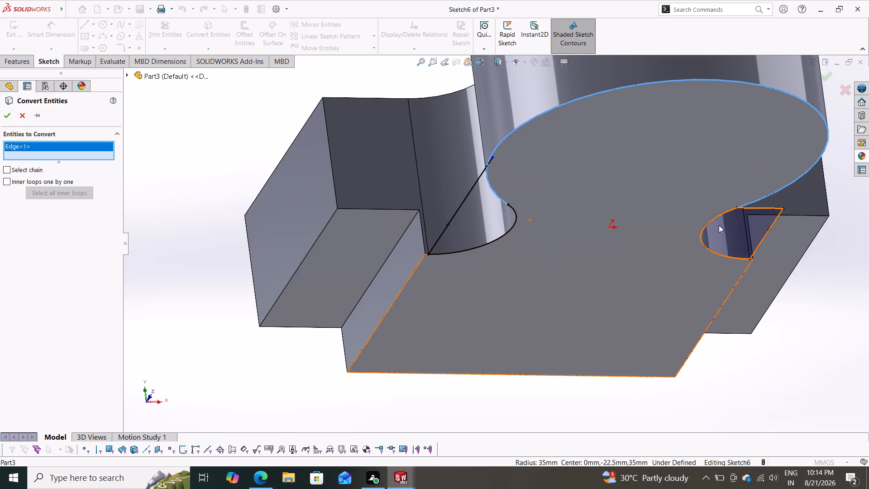
left_click(751, 203)
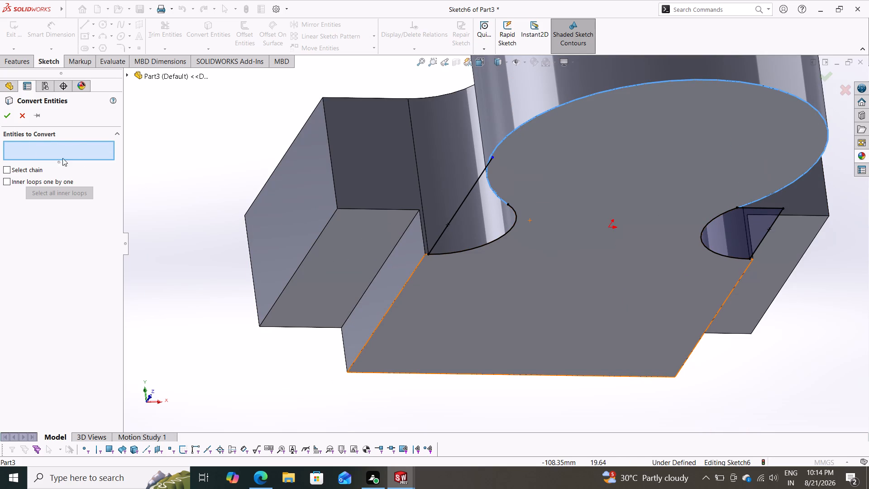
left_click(4, 114)
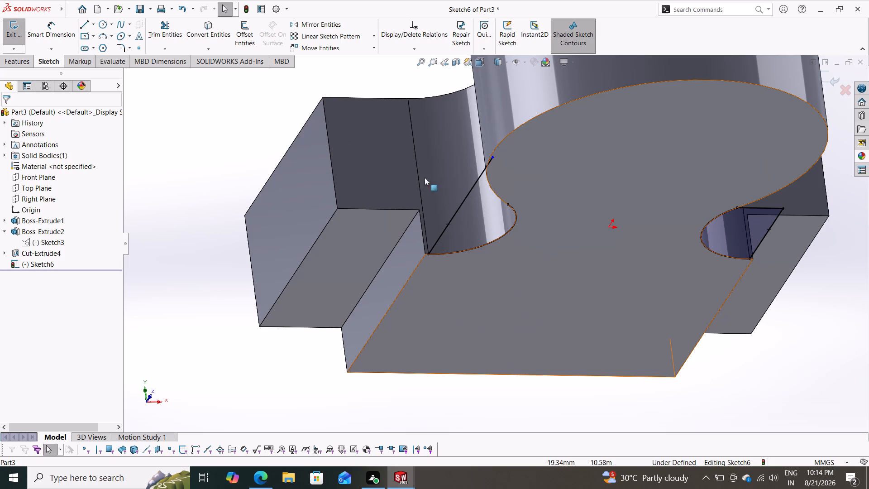
left_click_drag(208, 35, 212, 42)
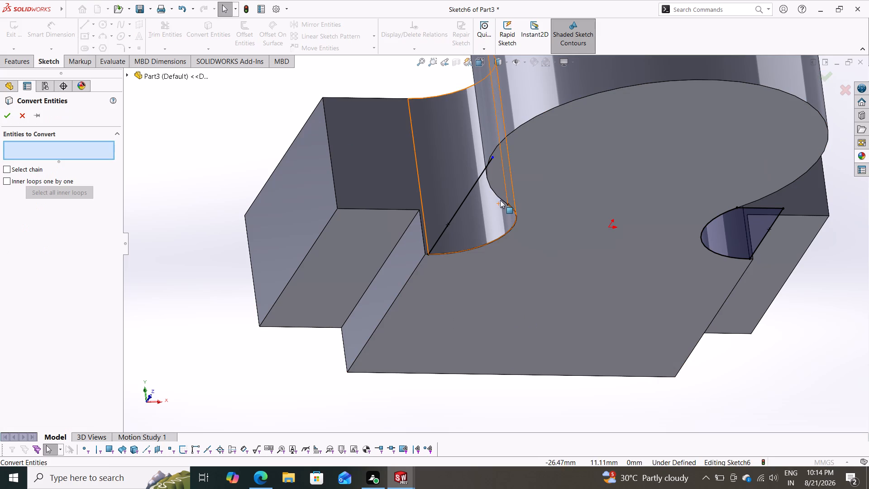
left_click(494, 192)
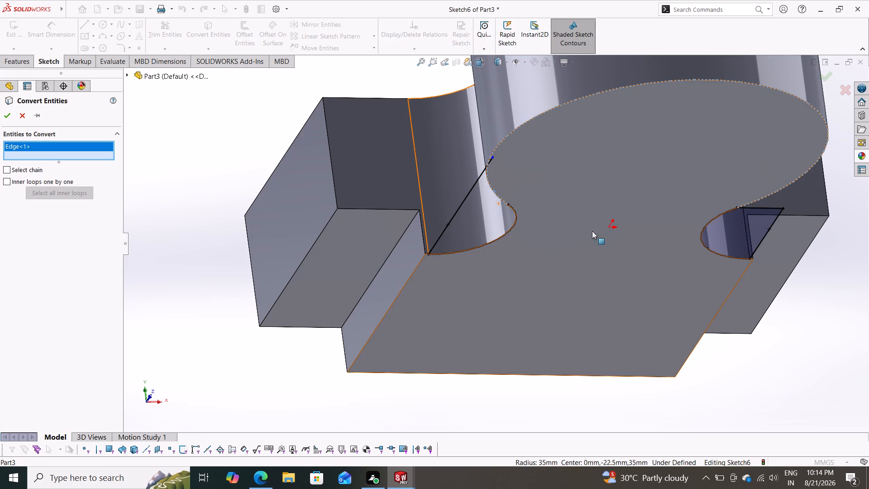
left_click(4, 113)
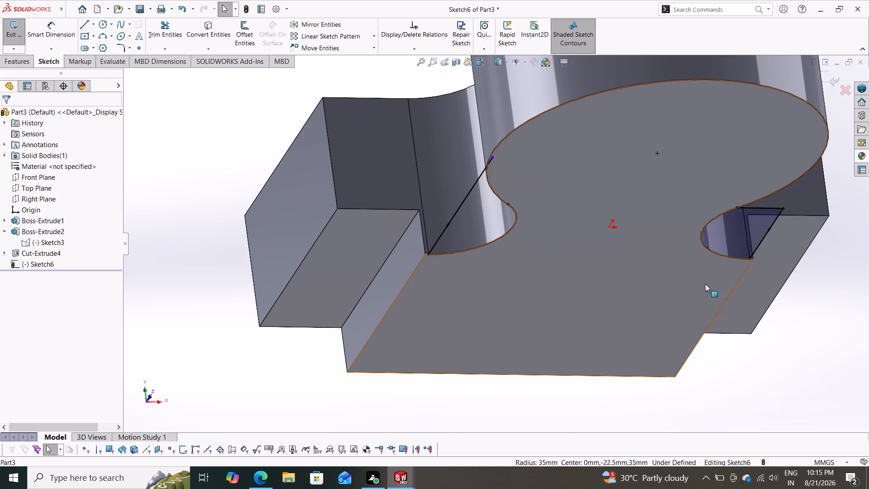
Delete the short horizontal line that closes the top of the positive-X neck region.
left_click(748, 208)
key("Delete")
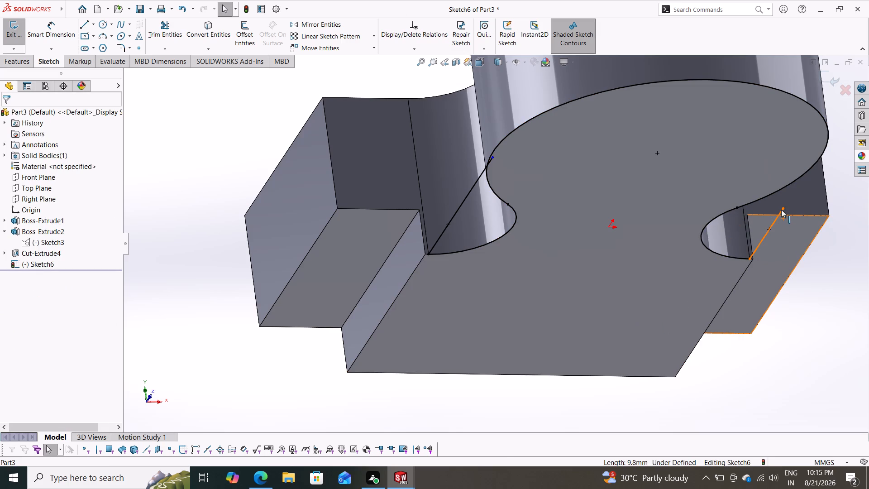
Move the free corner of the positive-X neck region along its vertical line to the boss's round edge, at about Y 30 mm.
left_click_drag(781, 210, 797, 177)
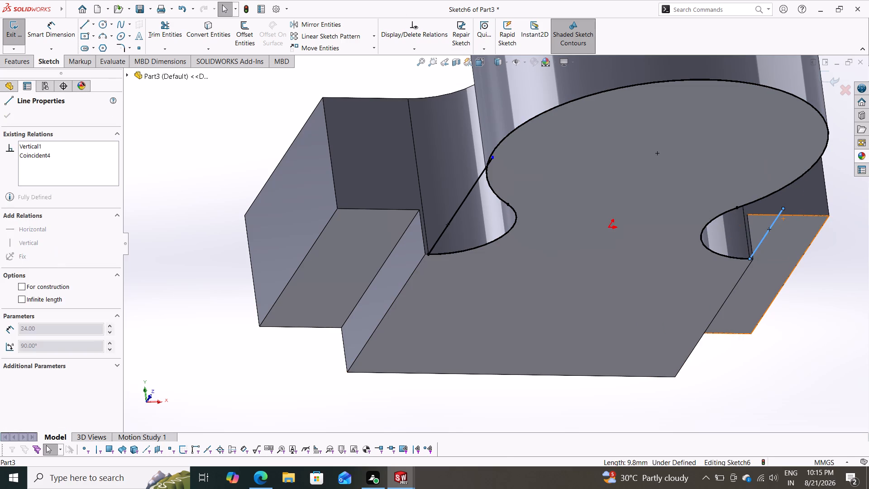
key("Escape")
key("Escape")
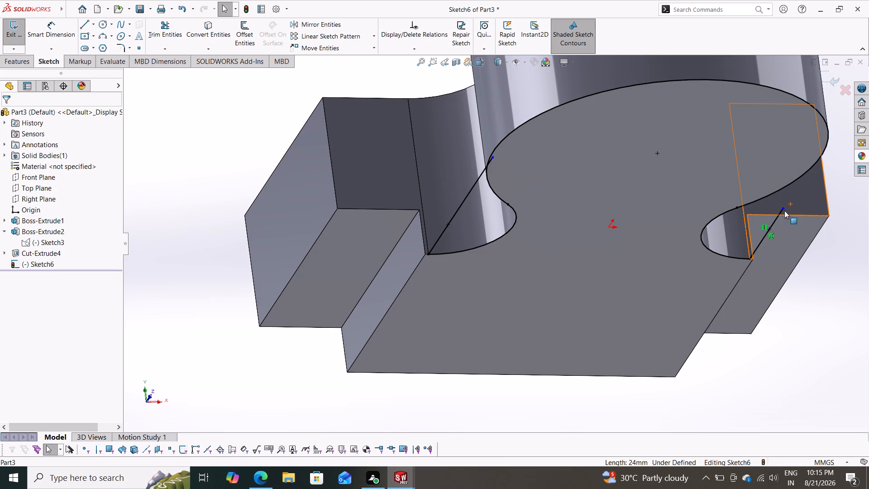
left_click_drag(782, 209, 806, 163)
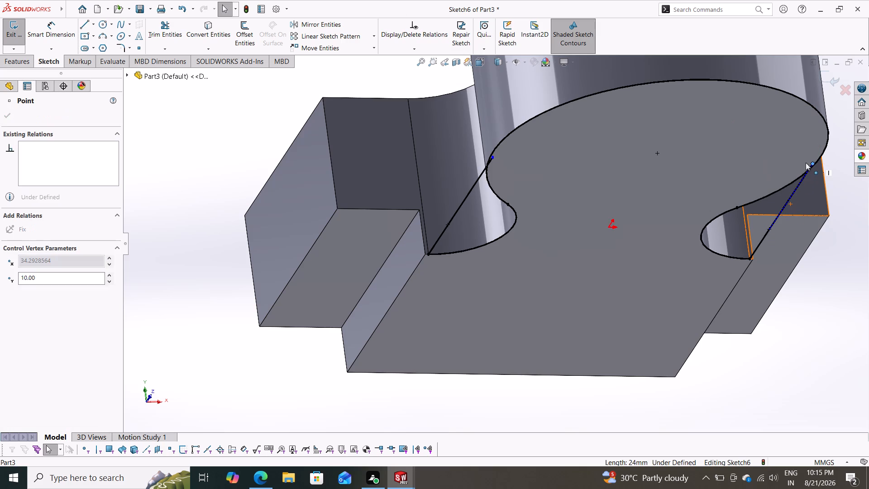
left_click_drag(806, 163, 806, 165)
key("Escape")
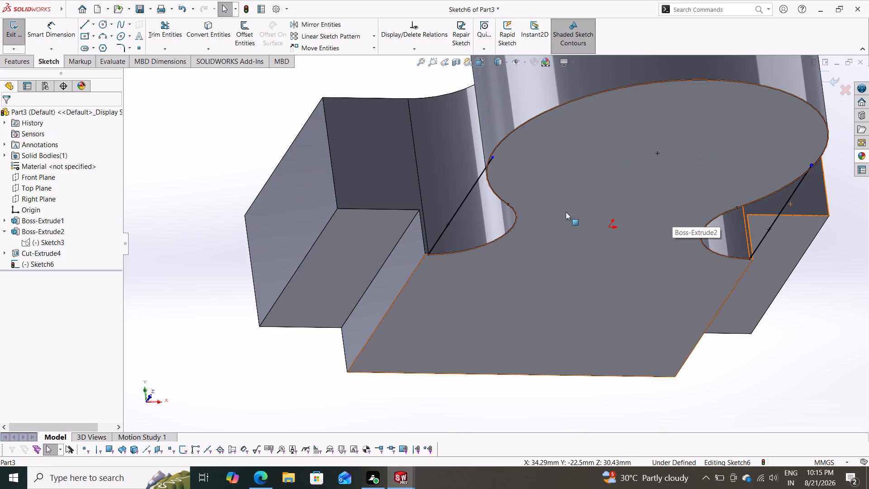
Move the upper end of the negative-X neck region's vertical line onto the converted boss arc, at Y 28 mm.
left_click_drag(493, 156, 489, 160)
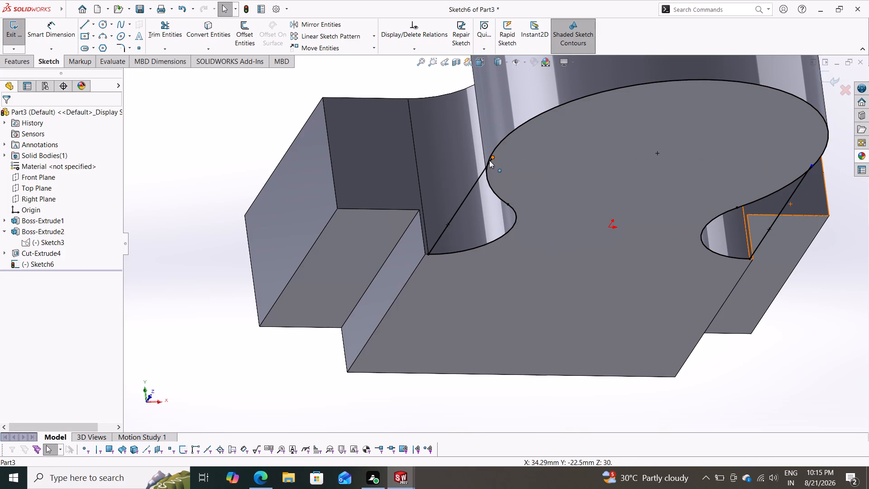
left_click_drag(489, 160, 497, 168)
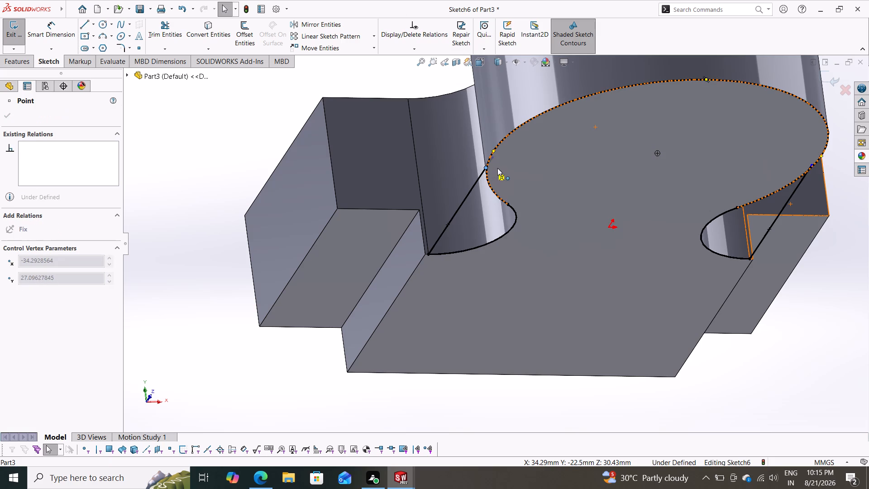
left_click_drag(497, 168, 499, 168)
key("Escape")
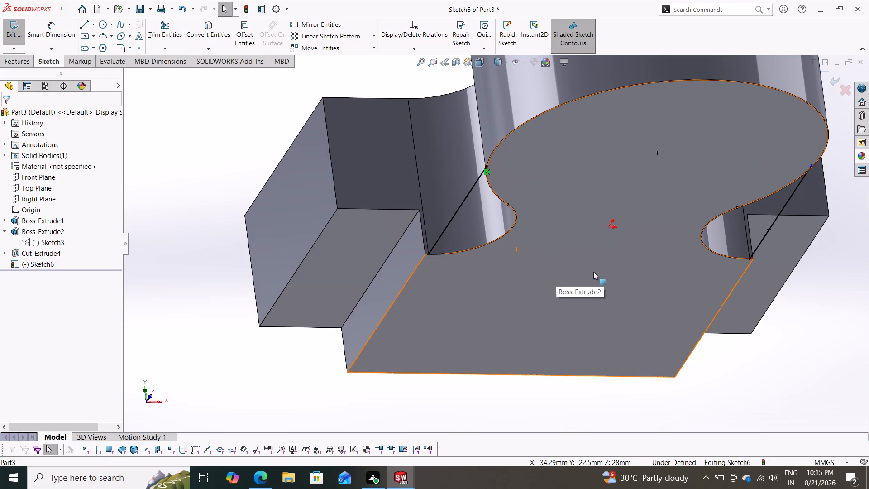
Move the upper end of the positive-X neck region's vertical line onto the boss arc, at Y 28 mm.
scroll(593, 272, "up", 2)
scroll(683, 250, "down", 5)
scroll(594, 170, "down", 2)
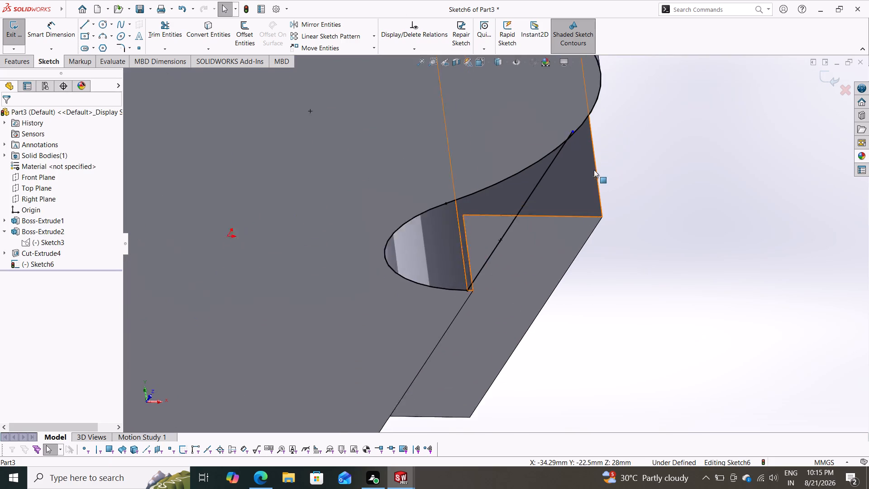
scroll(594, 170, "down", 1)
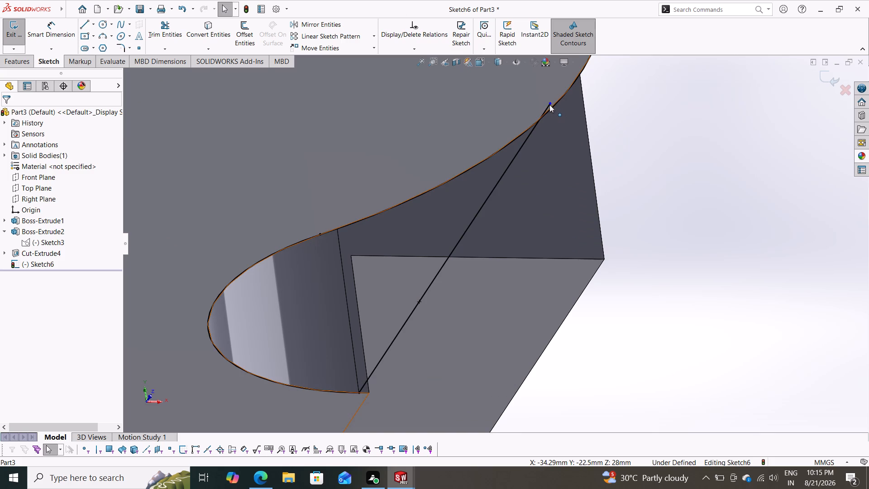
left_click_drag(549, 105, 546, 121)
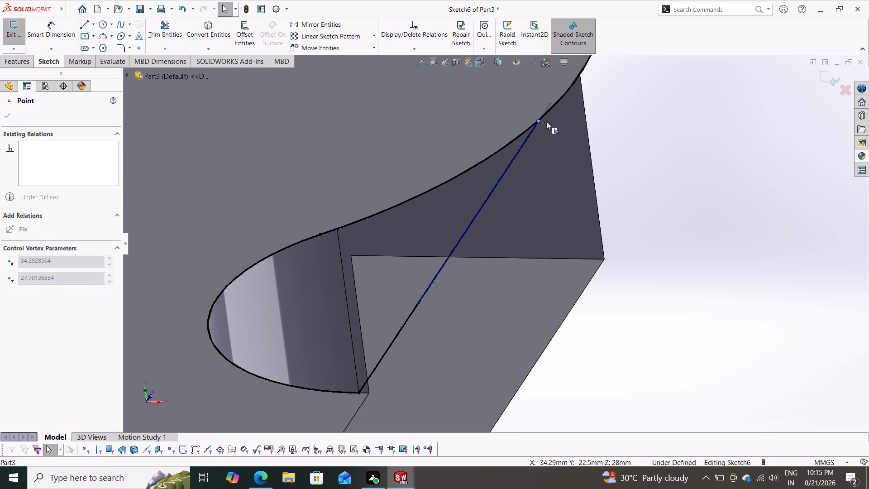
left_click_drag(546, 121, 549, 120)
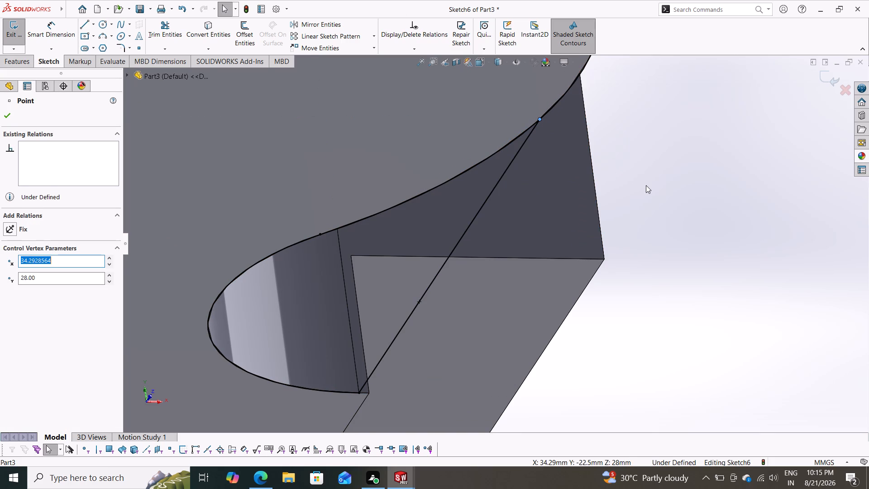
key("Escape")
scroll(621, 192, "down", 3)
scroll(620, 192, "up", 8)
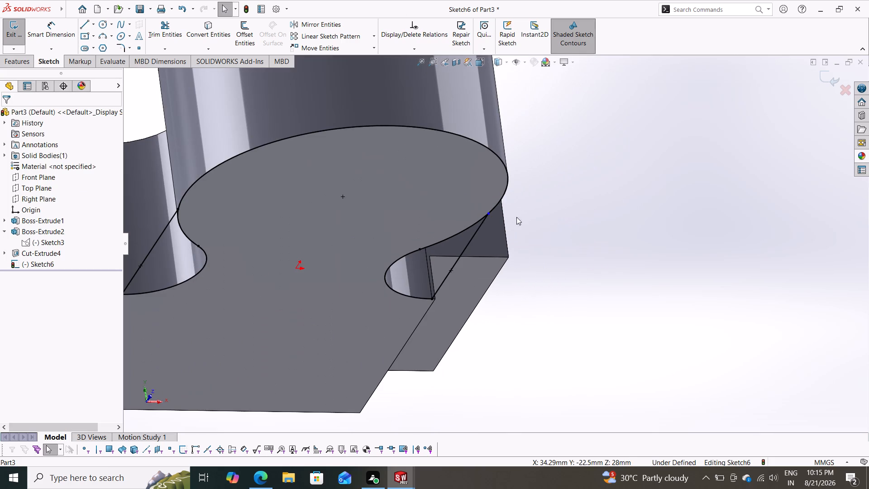
Power trim the large upper part of the converted boss arc between the two vertical lines, leaving two closed neck regions.
left_click(170, 27)
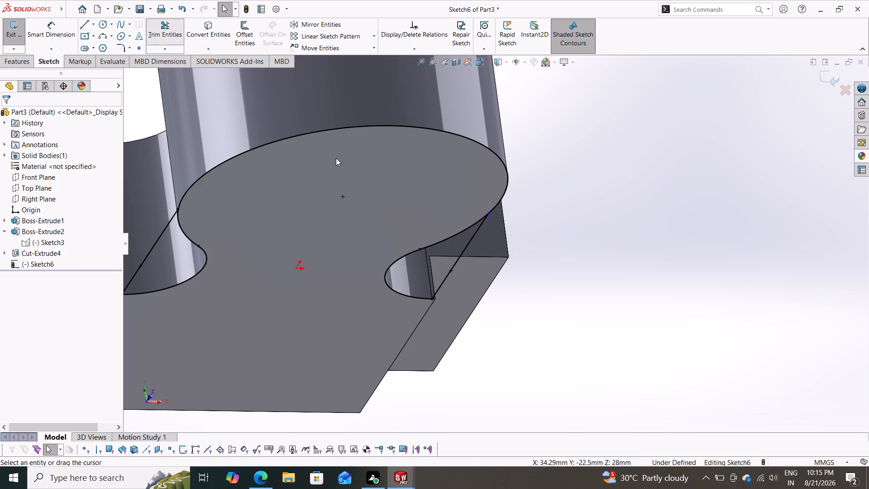
left_click_drag(316, 94, 318, 185)
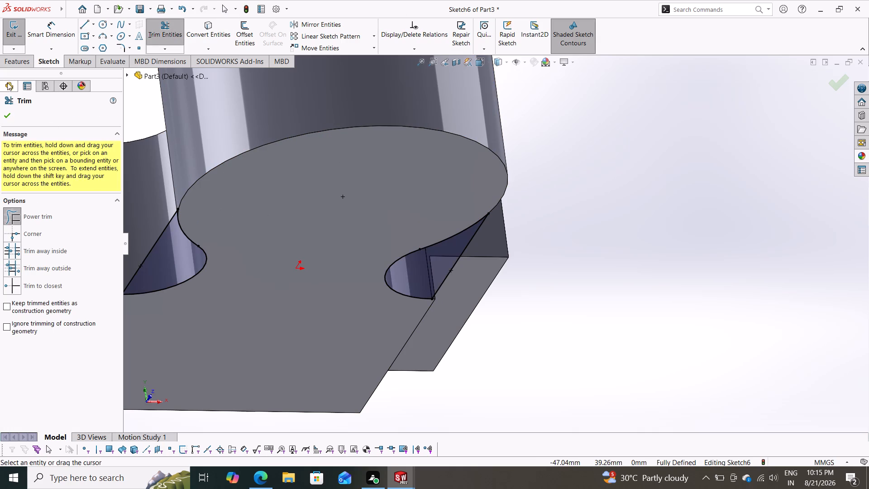
left_click(9, 116)
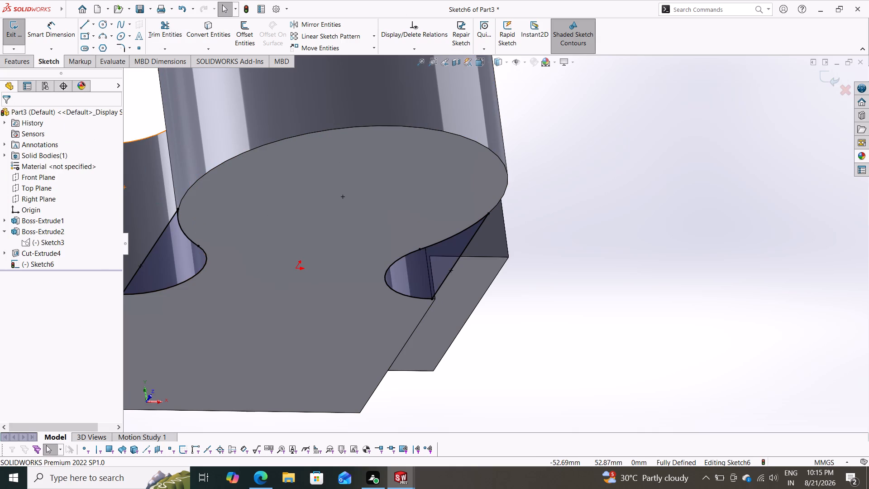
Extrude both neck regions 35 mm in the reversed direction, through the boss's thickness, merging the result.
left_click(10, 58)
left_click(23, 24)
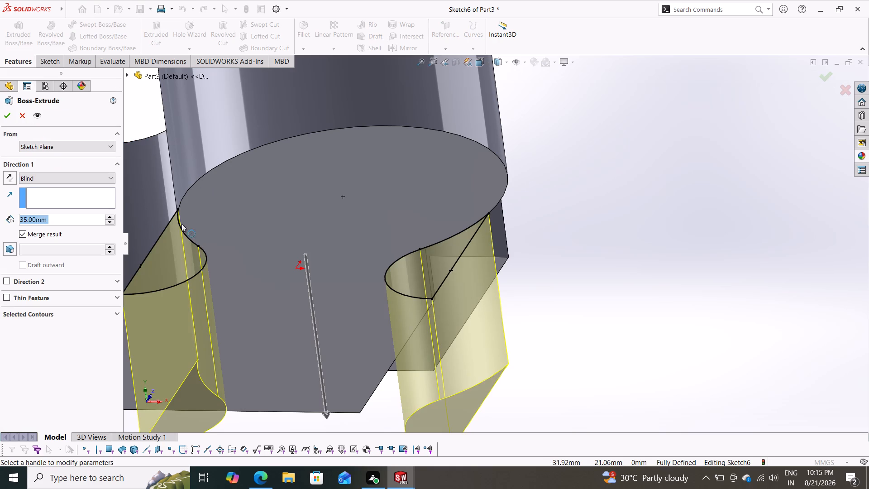
left_click(8, 175)
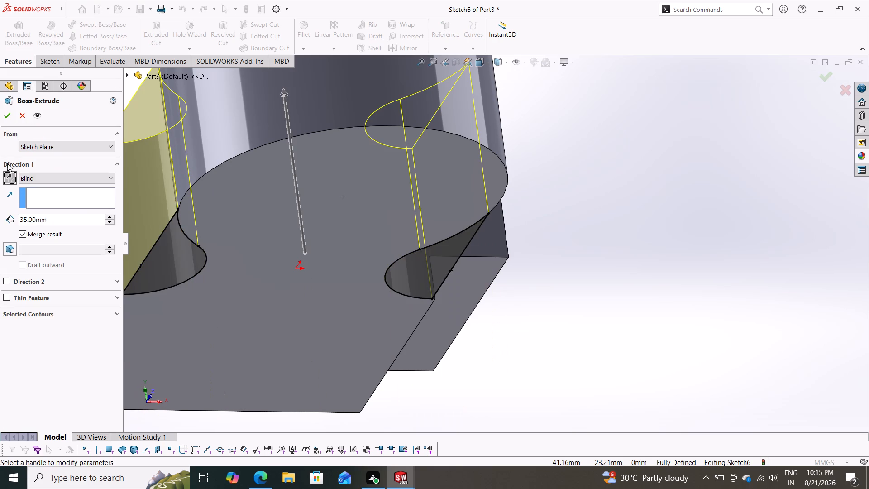
left_click(9, 116)
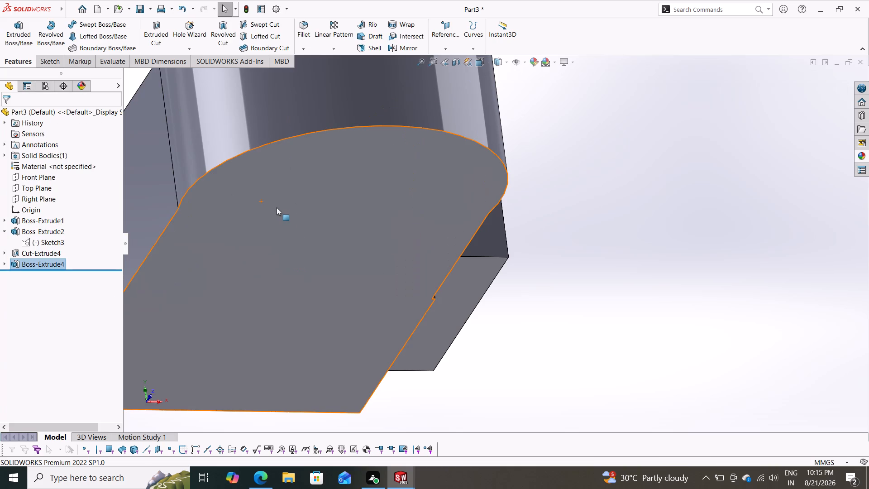
Examine the filled neck from the side and top, where it meets the round boss and the block.
middle_click_drag(591, 215, 465, 250)
scroll(582, 214, "down", 1)
scroll(383, 287, "down", 3)
scroll(377, 288, "up", 4)
scroll(404, 252, "up", 3)
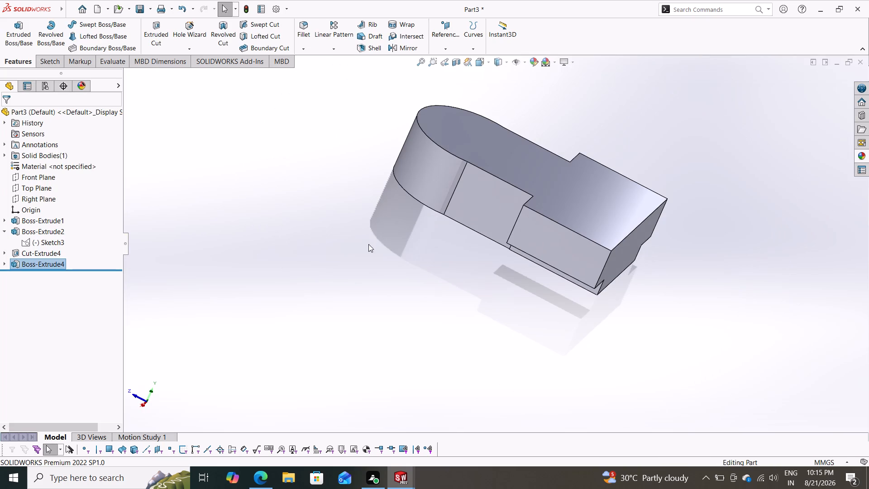
middle_click_drag(368, 244, 419, 278)
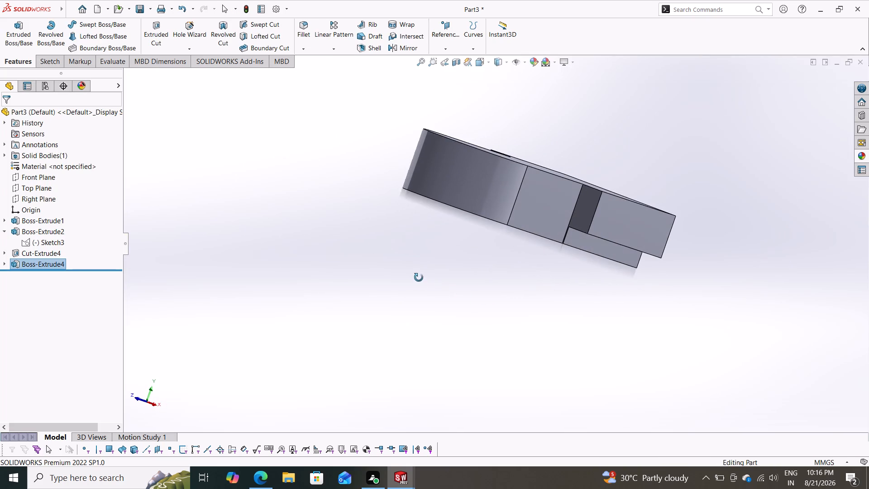
middle_click_drag(419, 278, 419, 276)
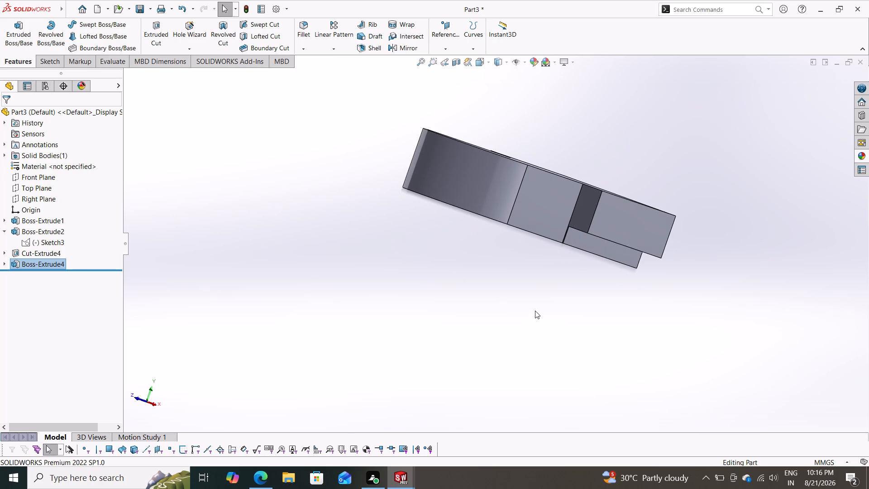
scroll(535, 309, "down", 4)
scroll(535, 309, "up", 5)
middle_click_drag(522, 280, 530, 337)
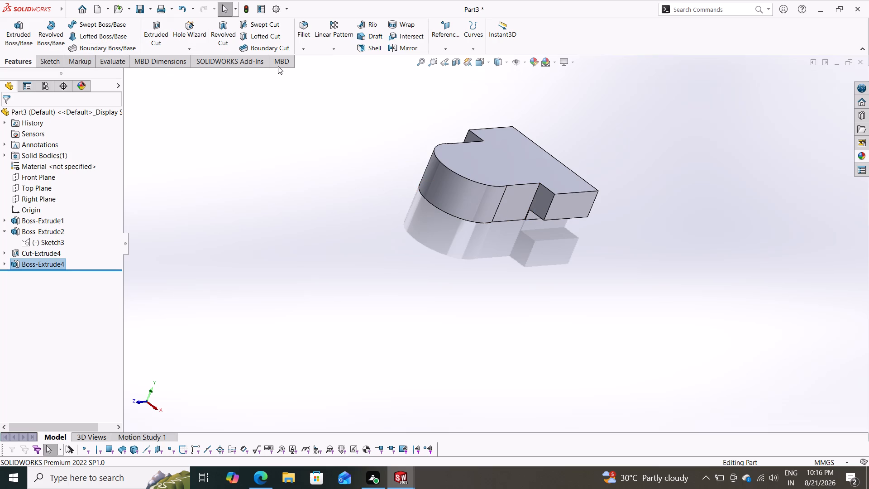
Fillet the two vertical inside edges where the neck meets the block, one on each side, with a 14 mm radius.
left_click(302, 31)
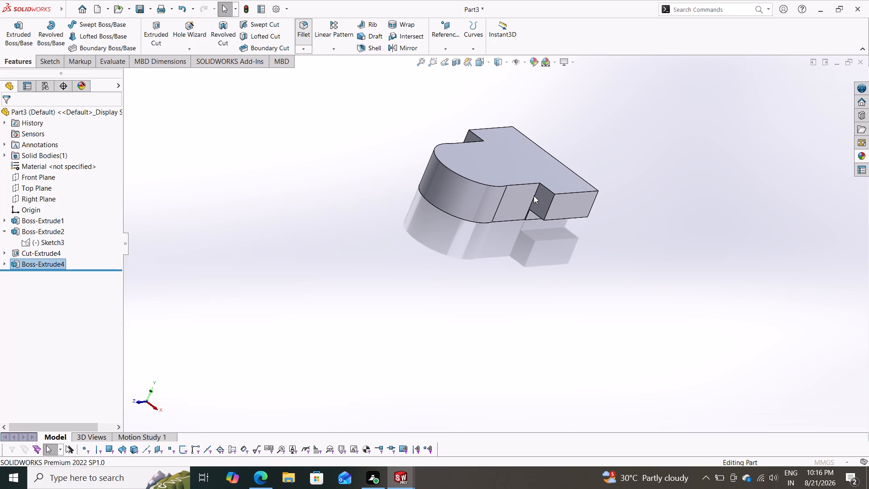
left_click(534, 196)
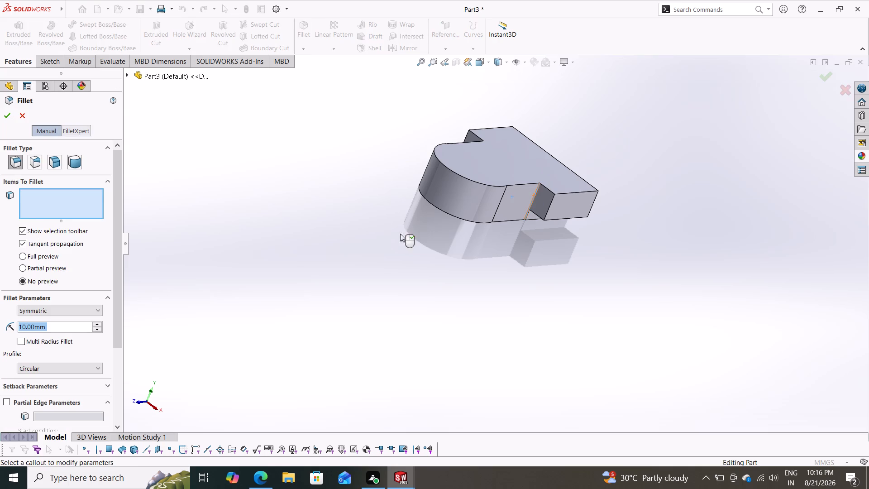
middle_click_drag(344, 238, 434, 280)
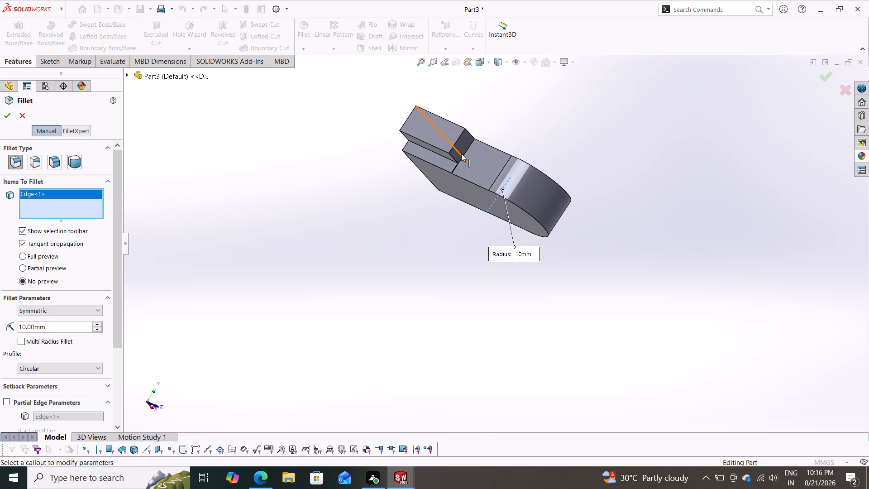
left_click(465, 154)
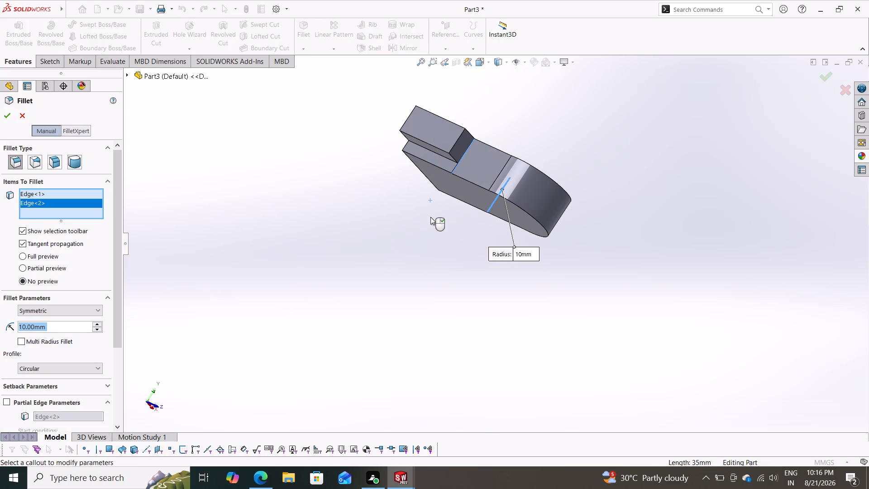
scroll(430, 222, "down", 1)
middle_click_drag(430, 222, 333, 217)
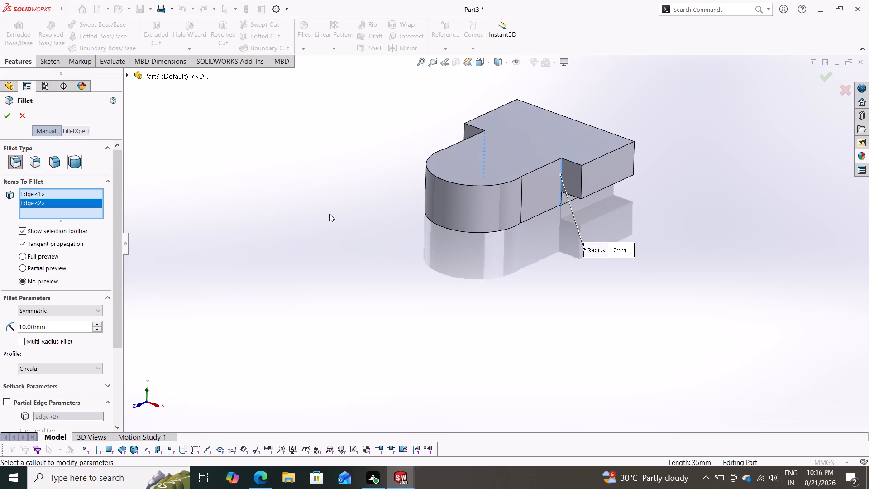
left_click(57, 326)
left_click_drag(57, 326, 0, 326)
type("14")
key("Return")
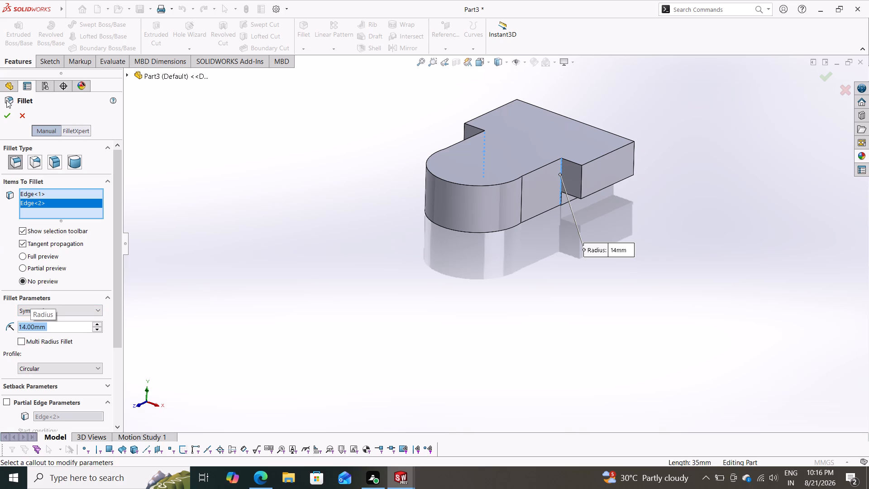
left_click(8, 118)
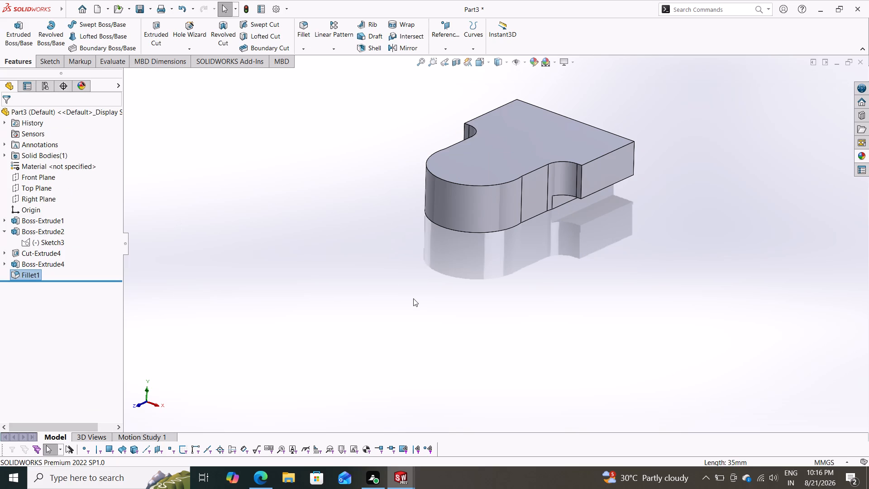
Examine the filleted neck corners from both sides and below, checking how they meet the block and the boss.
middle_click_drag(339, 238, 436, 259)
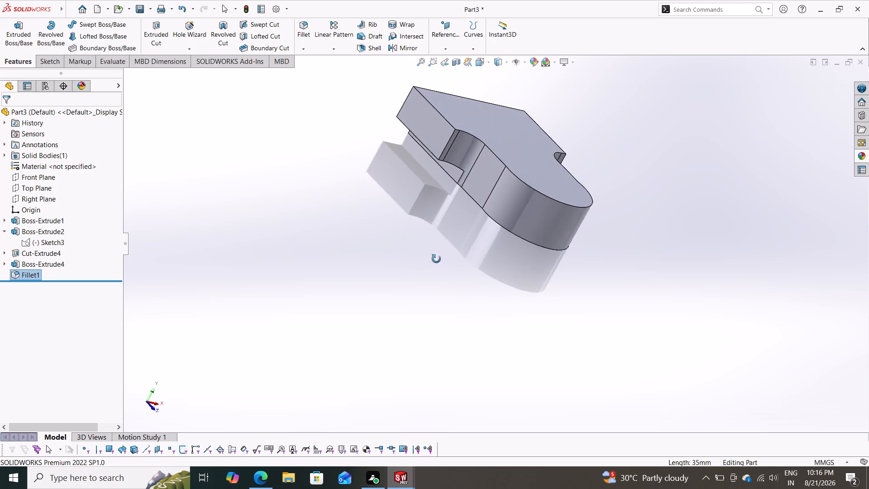
middle_click_drag(436, 259, 309, 153)
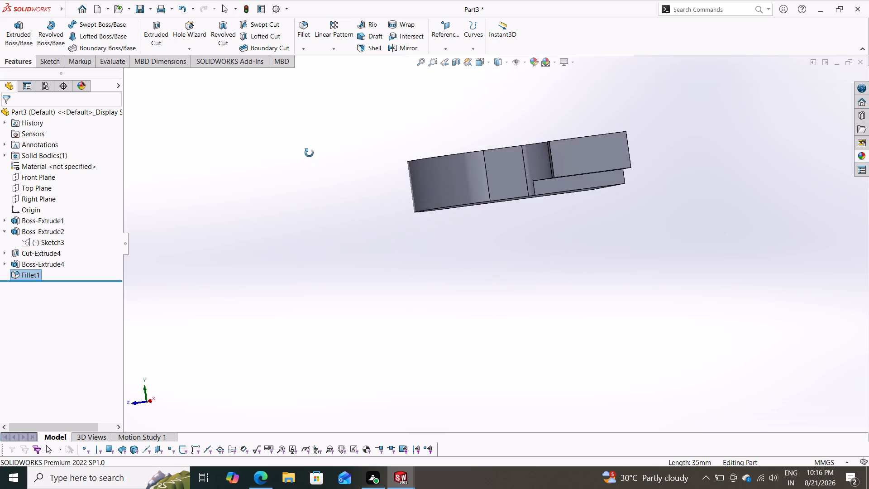
middle_click_drag(309, 153, 325, 154)
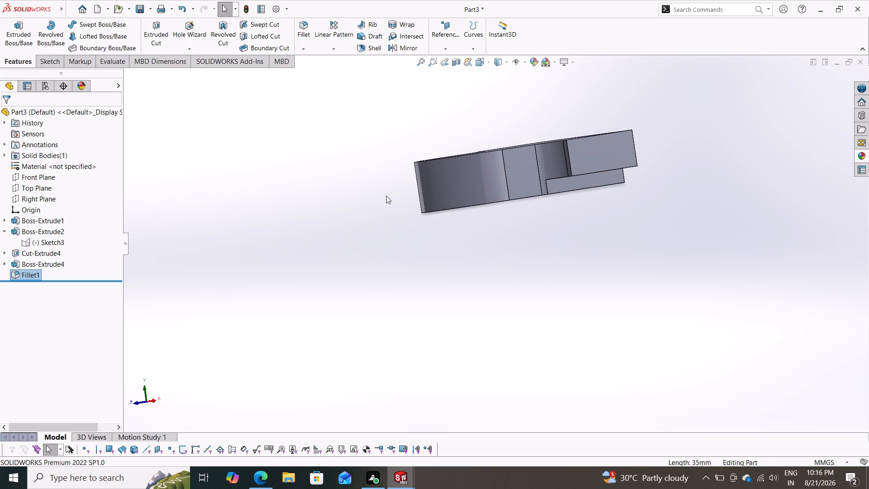
scroll(585, 192, "down", 3)
scroll(583, 197, "up", 3)
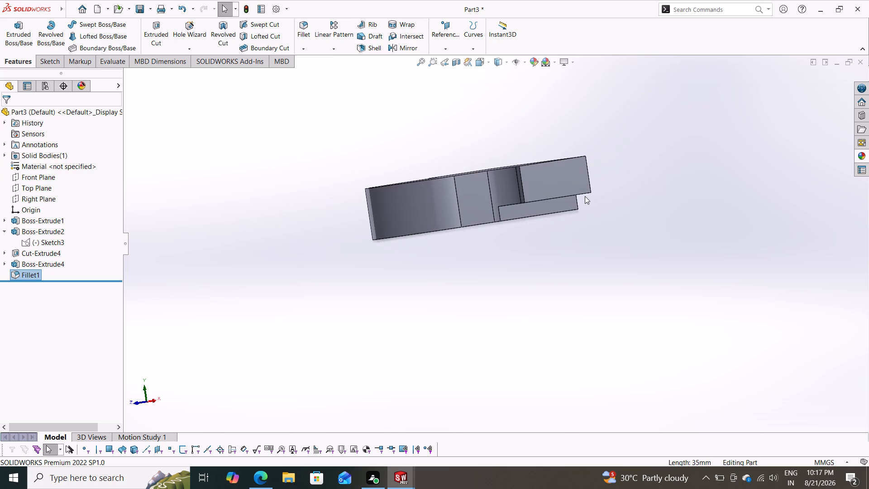
middle_click_drag(586, 197, 593, 262)
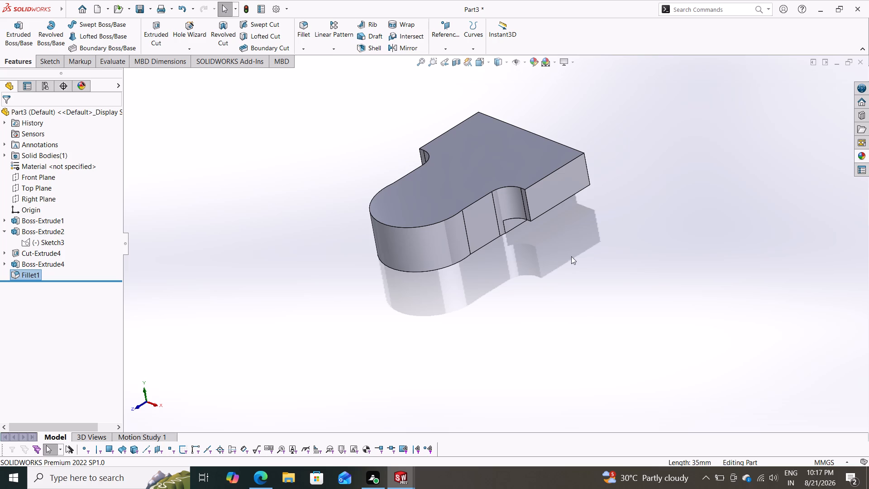
scroll(545, 261, "down", 1)
middle_click_drag(545, 259, 549, 235)
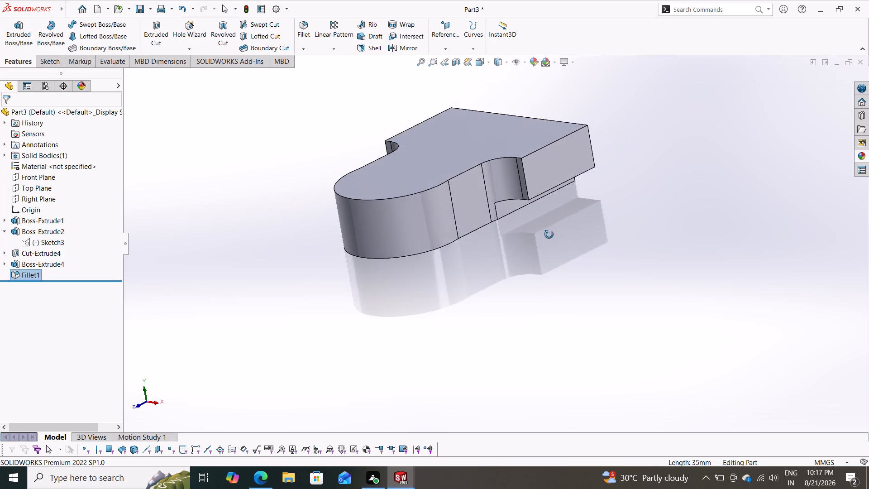
middle_click_drag(549, 235, 543, 267)
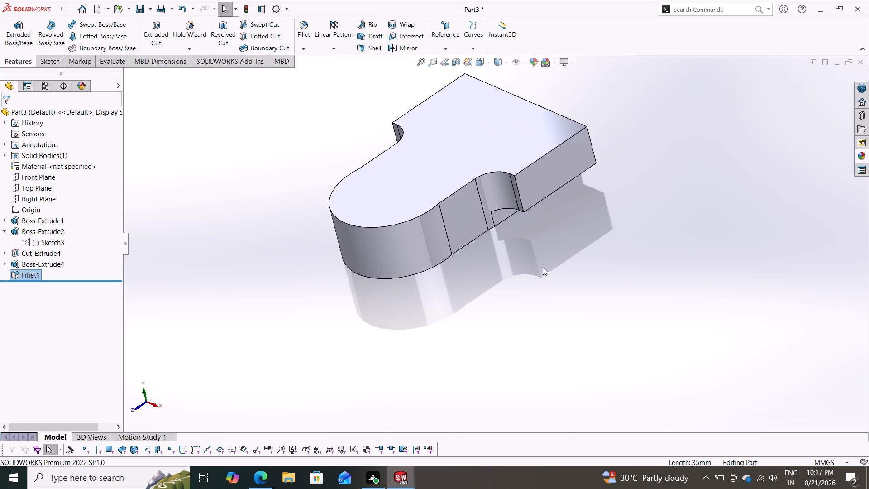
middle_click_drag(522, 268, 539, 221)
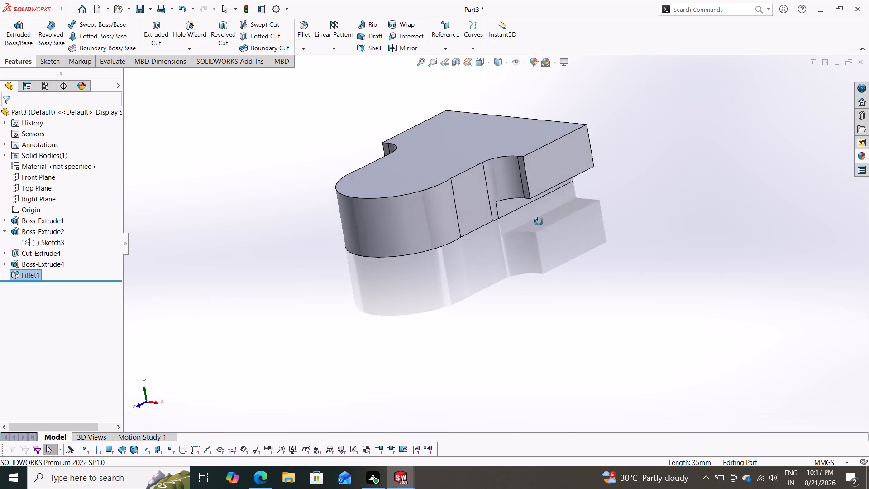
middle_click_drag(539, 221, 503, 245)
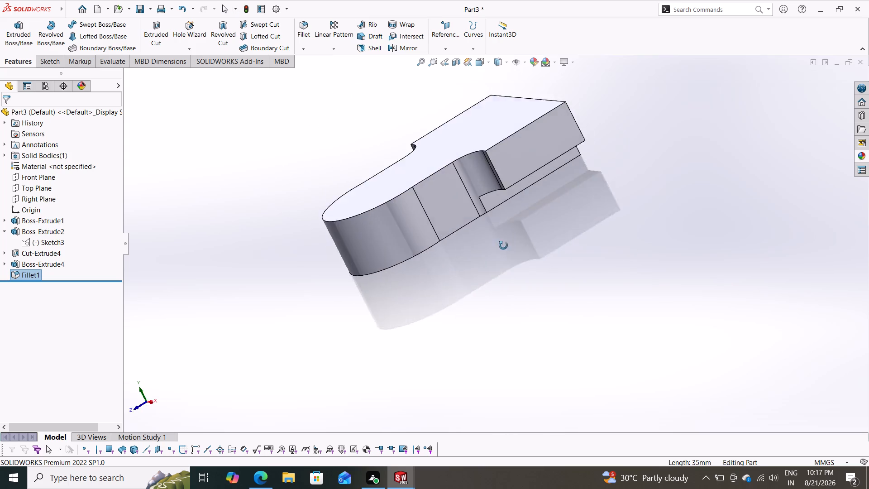
middle_click_drag(503, 245, 539, 222)
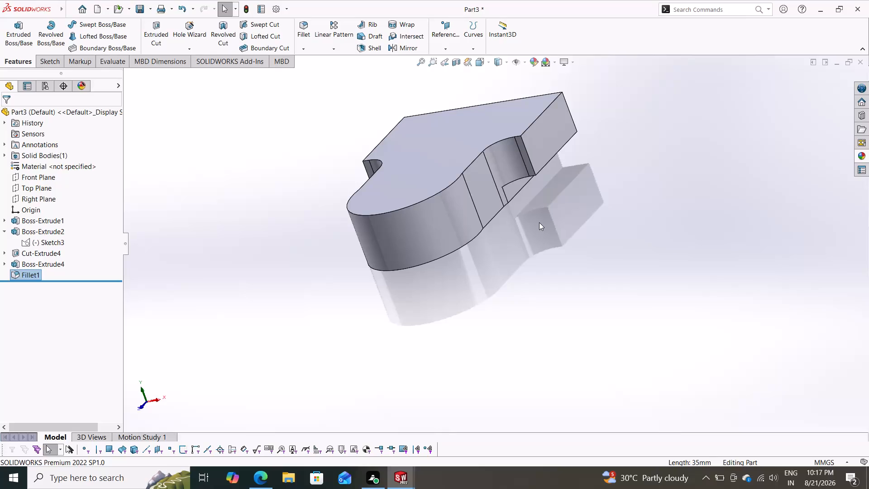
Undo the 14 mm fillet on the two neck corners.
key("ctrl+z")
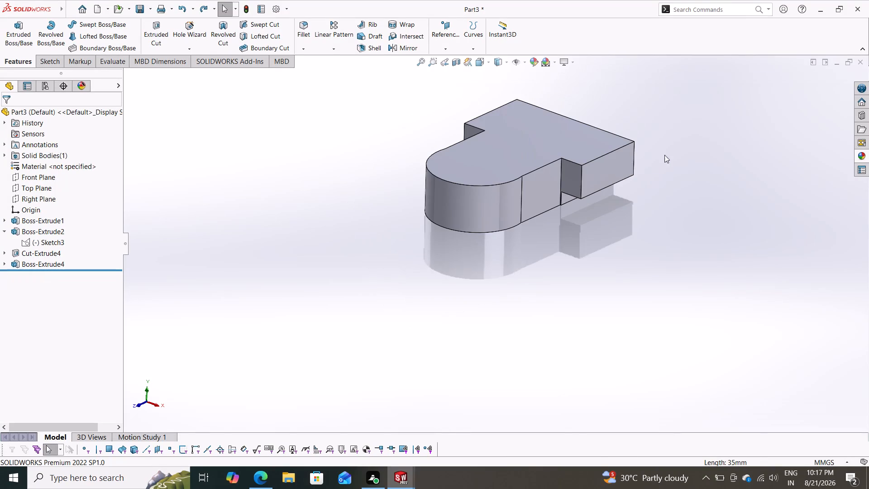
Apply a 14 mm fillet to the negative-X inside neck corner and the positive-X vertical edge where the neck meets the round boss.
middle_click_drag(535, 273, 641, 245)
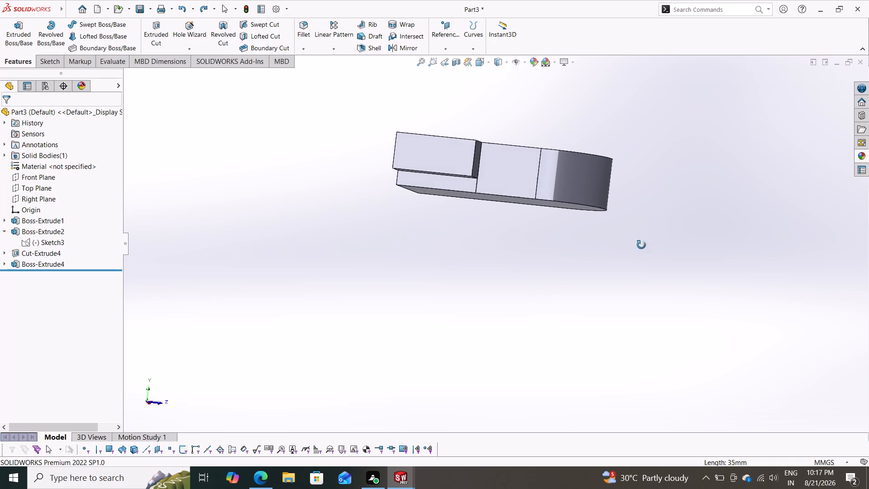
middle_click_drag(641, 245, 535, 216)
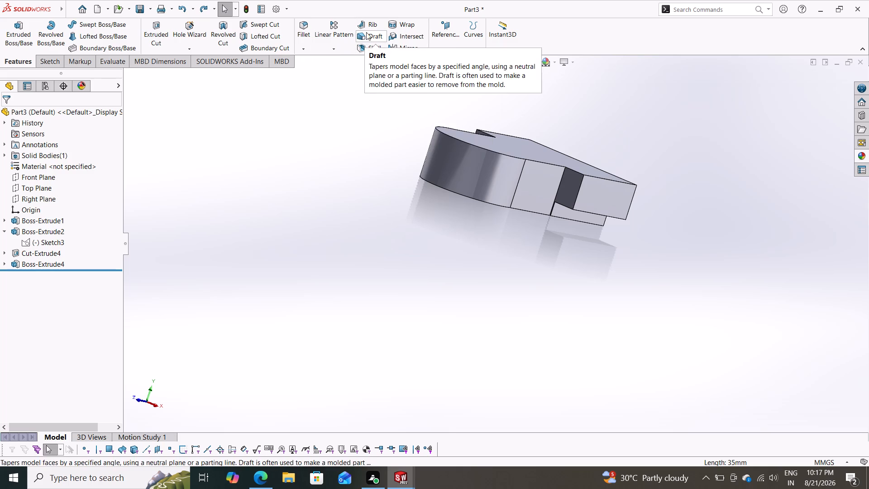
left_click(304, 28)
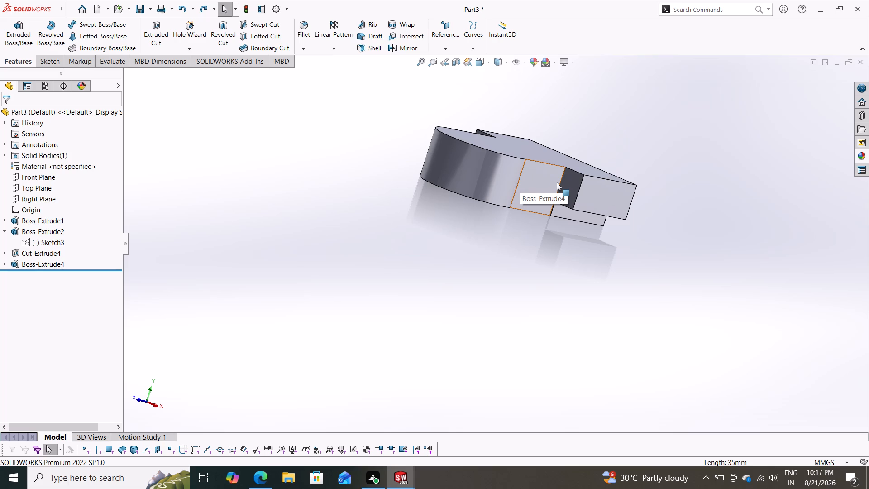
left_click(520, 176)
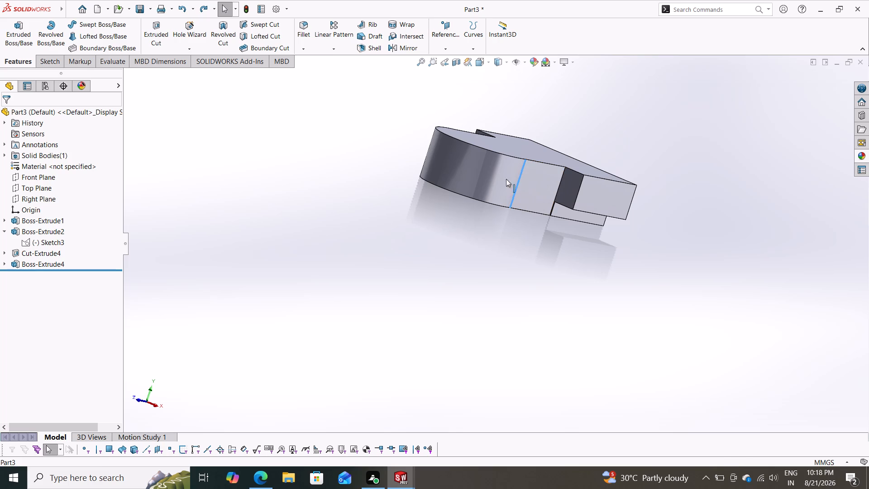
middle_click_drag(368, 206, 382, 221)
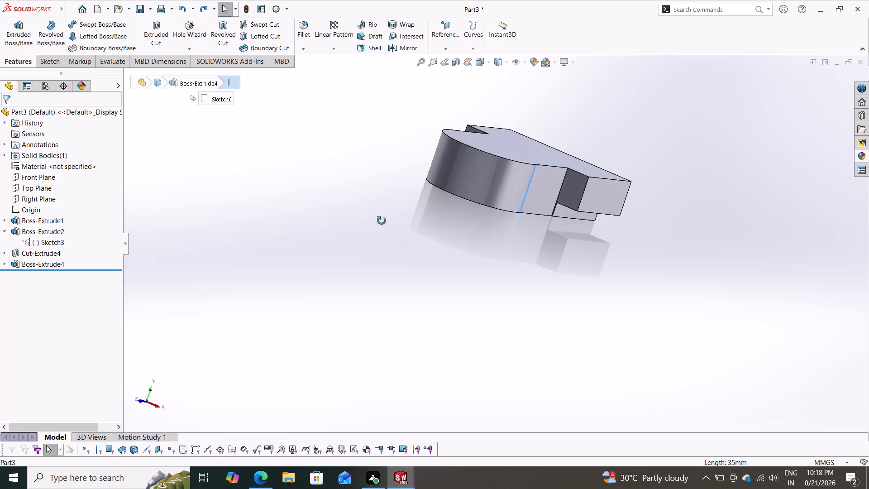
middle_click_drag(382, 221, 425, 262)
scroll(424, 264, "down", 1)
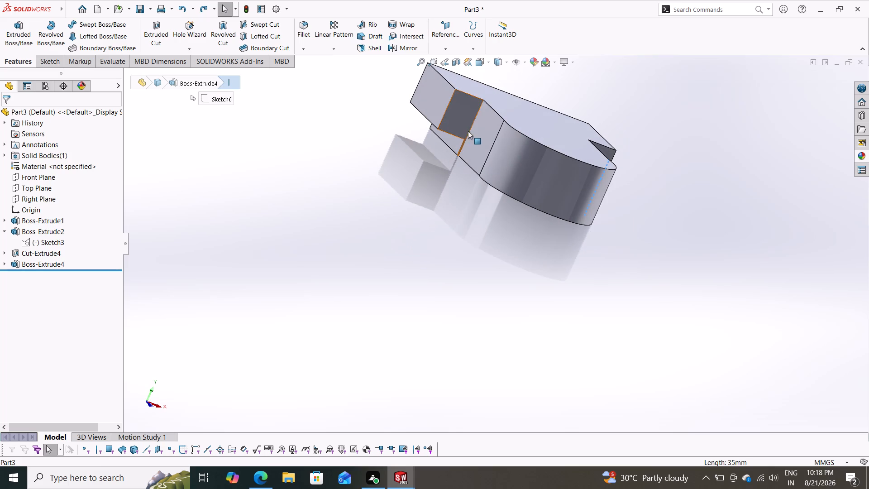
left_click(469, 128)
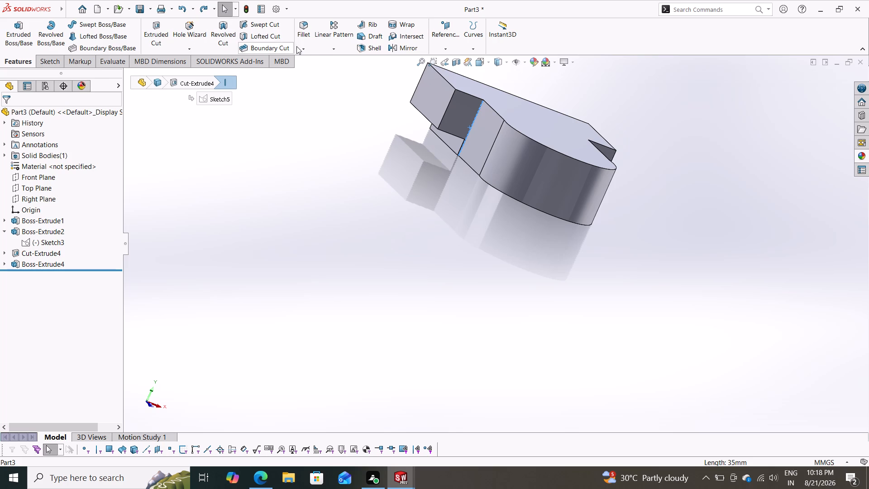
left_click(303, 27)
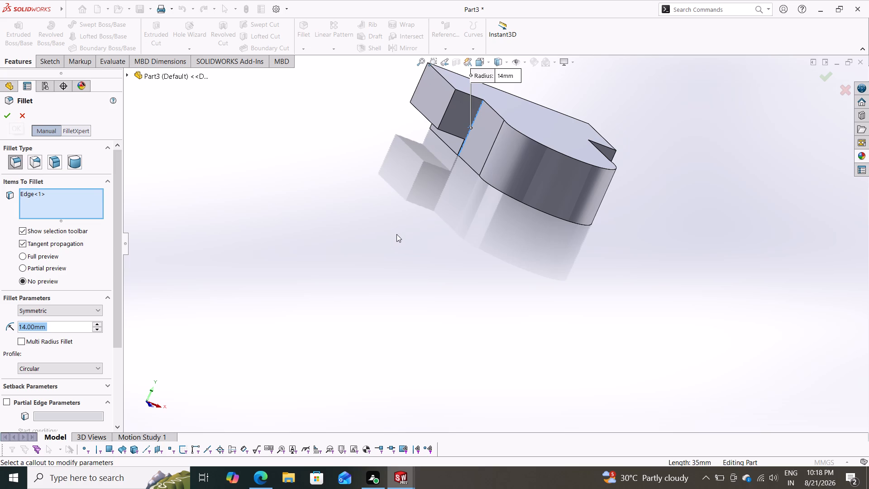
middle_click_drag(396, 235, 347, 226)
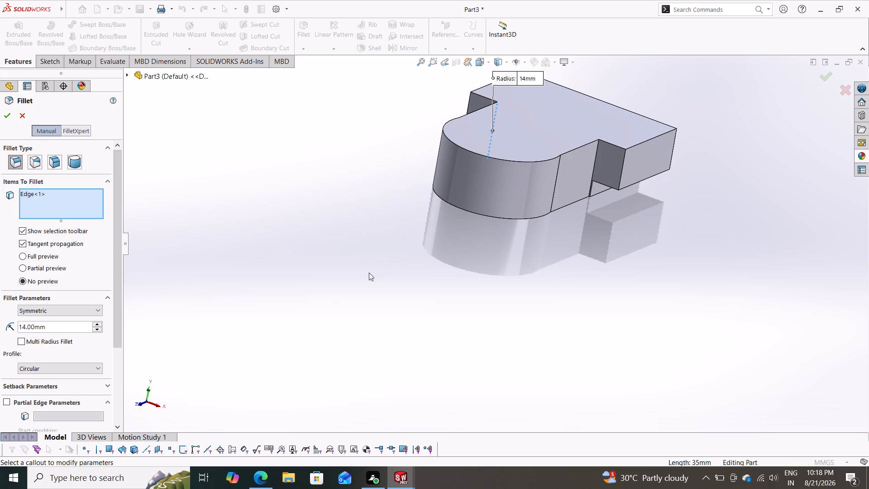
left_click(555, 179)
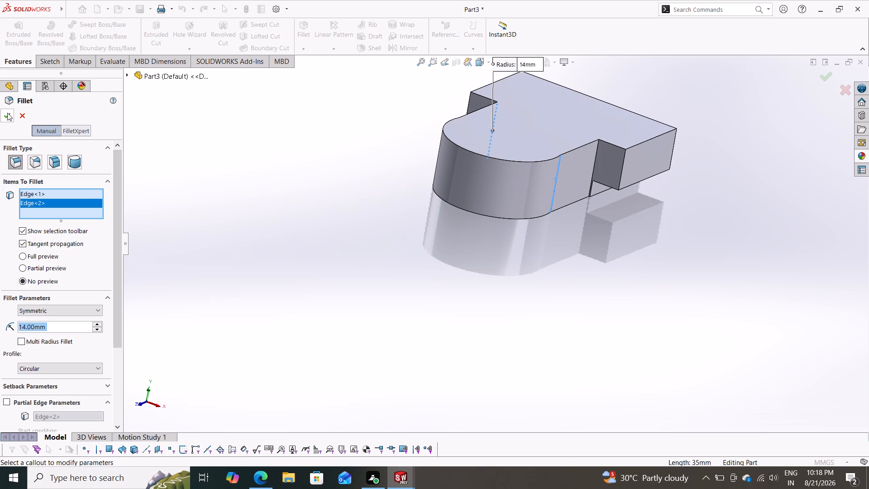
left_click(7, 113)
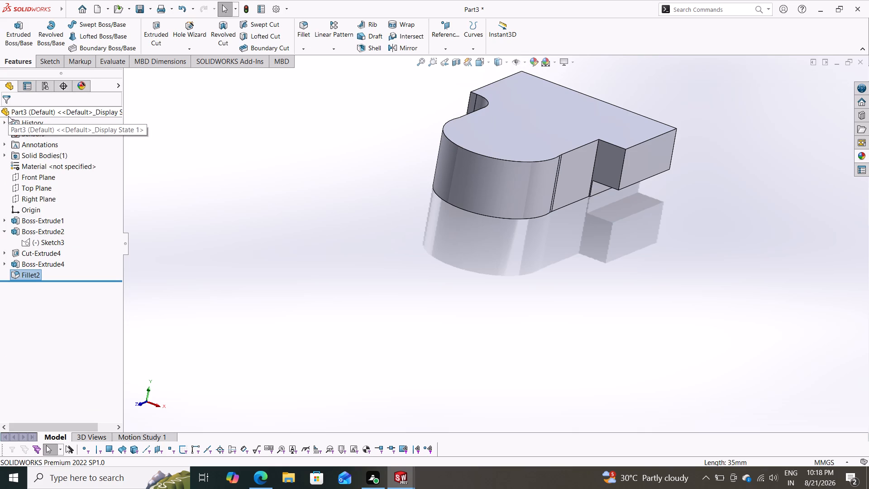
Examine the new fillet on both sides of the neck, comparing the block corner with the boss edge.
middle_click_drag(309, 193, 310, 193)
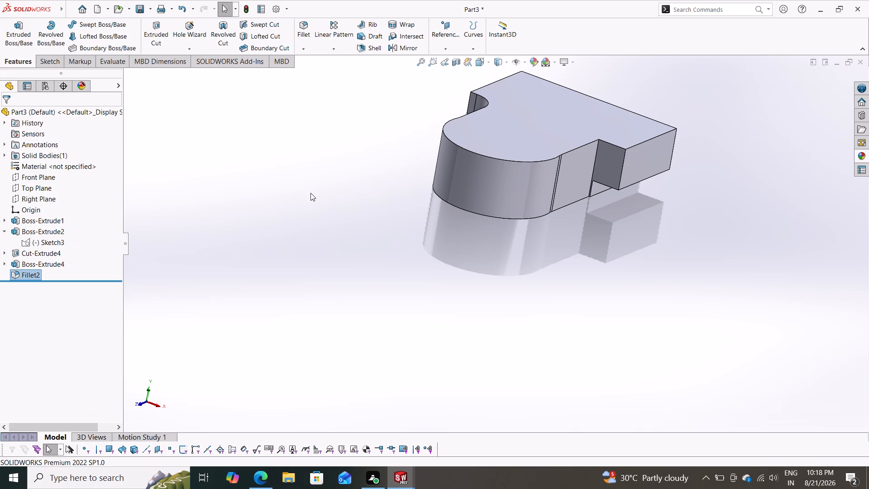
middle_click_drag(310, 193, 270, 187)
scroll(338, 208, "down", 1)
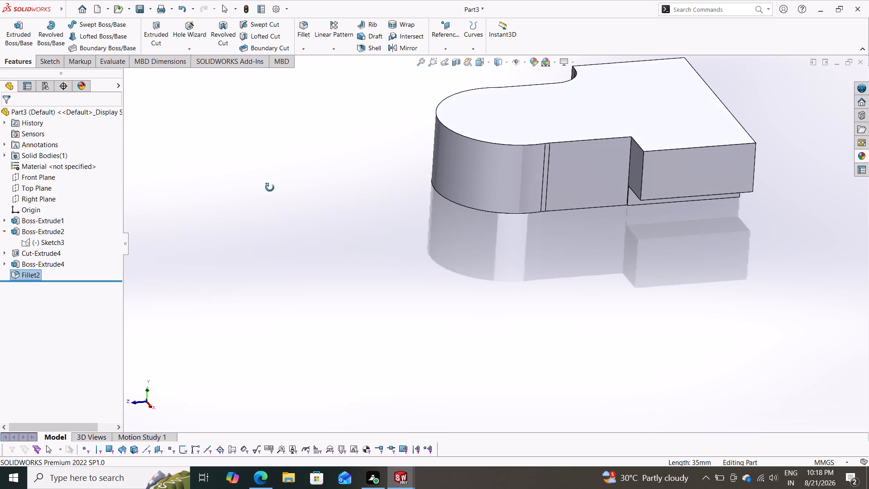
middle_click_drag(270, 187, 277, 210)
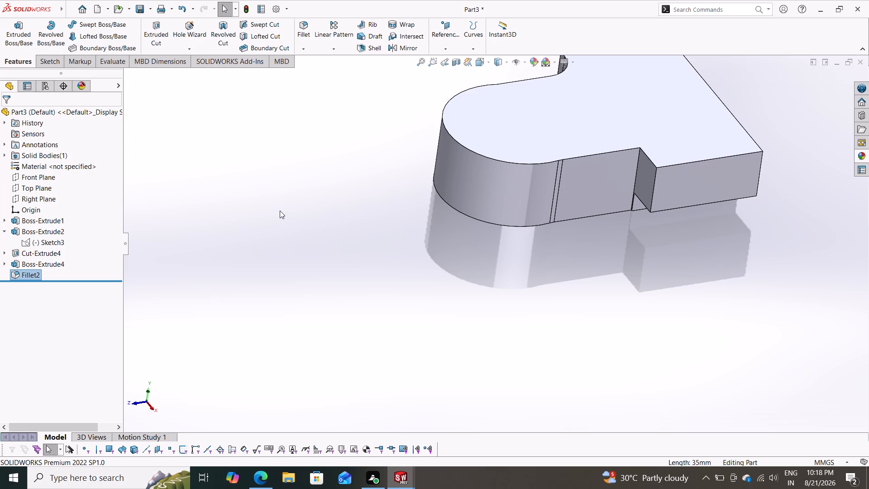
middle_click_drag(284, 213, 369, 268)
scroll(370, 268, "down", 1)
middle_click_drag(369, 268, 345, 262)
scroll(387, 195, "down", 3)
scroll(391, 195, "up", 4)
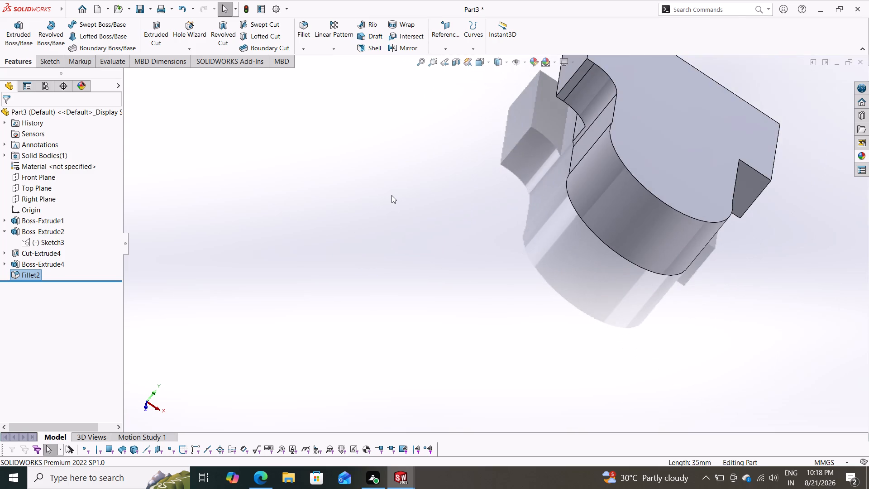
scroll(392, 195, "up", 2)
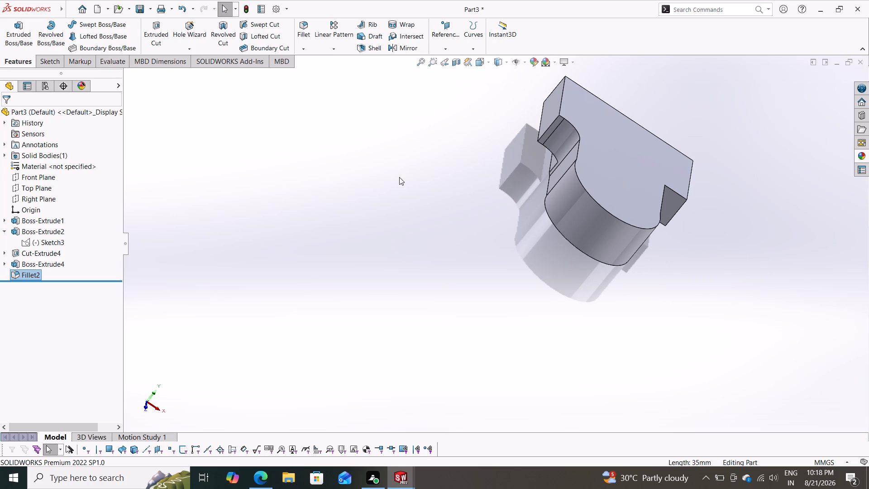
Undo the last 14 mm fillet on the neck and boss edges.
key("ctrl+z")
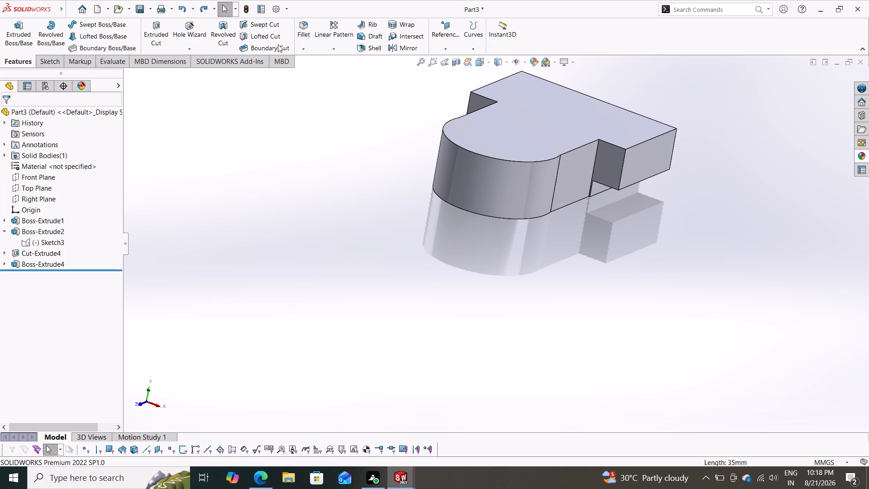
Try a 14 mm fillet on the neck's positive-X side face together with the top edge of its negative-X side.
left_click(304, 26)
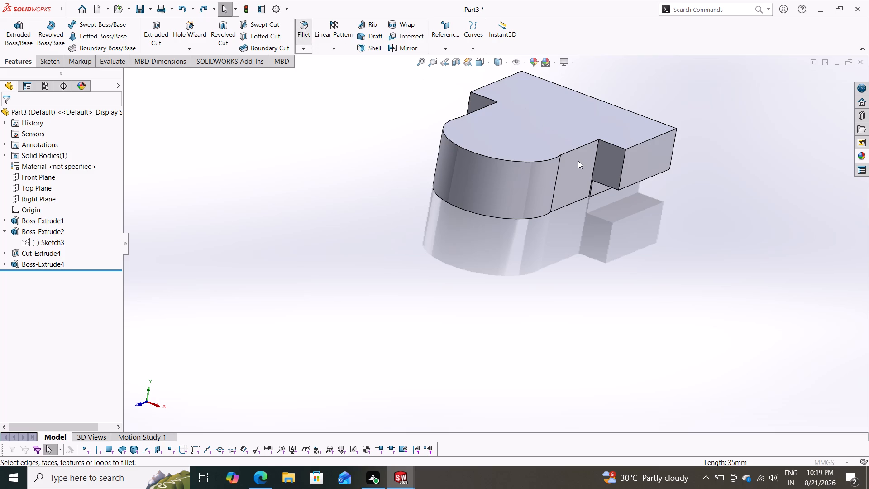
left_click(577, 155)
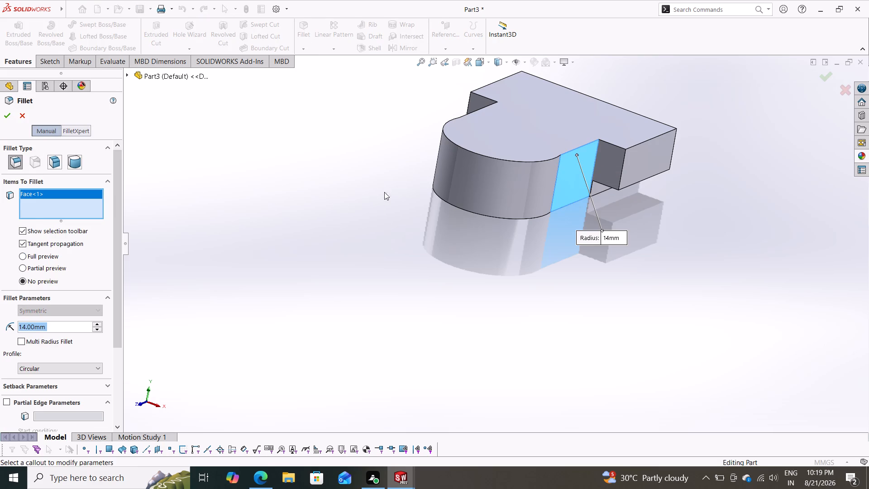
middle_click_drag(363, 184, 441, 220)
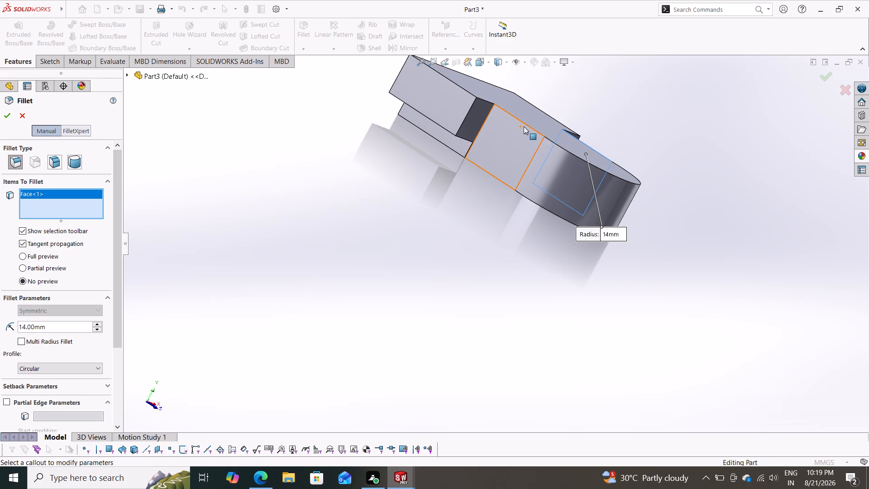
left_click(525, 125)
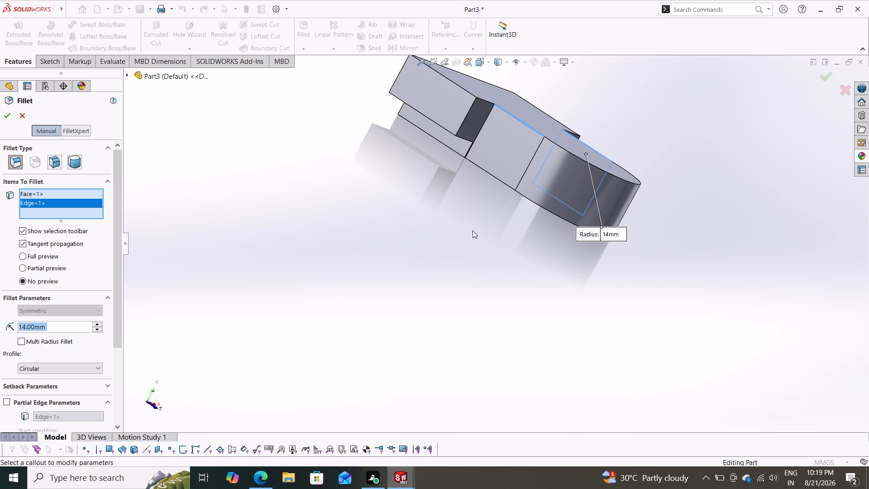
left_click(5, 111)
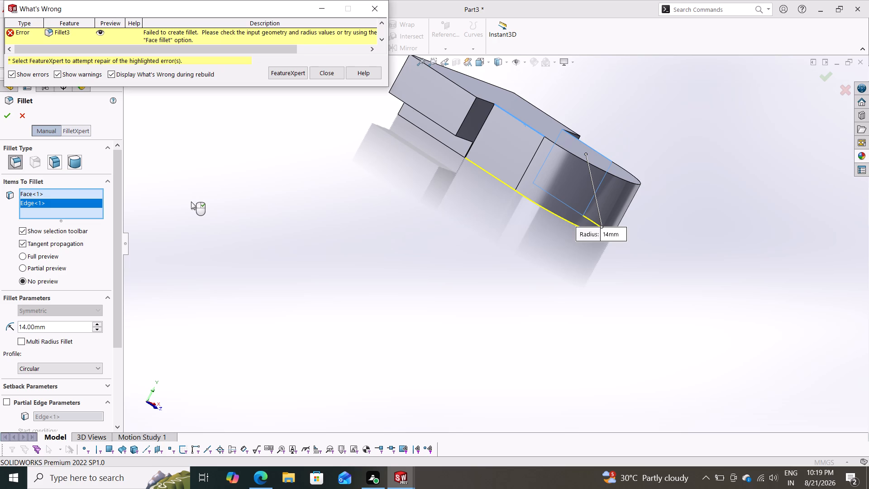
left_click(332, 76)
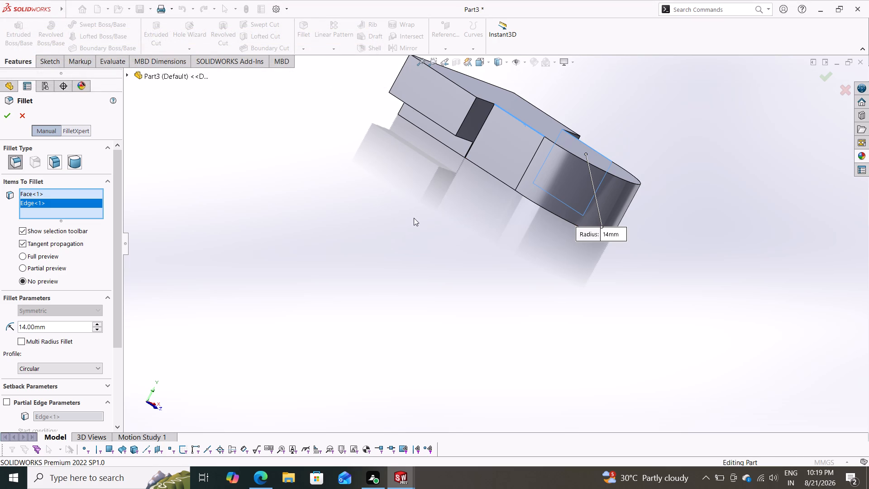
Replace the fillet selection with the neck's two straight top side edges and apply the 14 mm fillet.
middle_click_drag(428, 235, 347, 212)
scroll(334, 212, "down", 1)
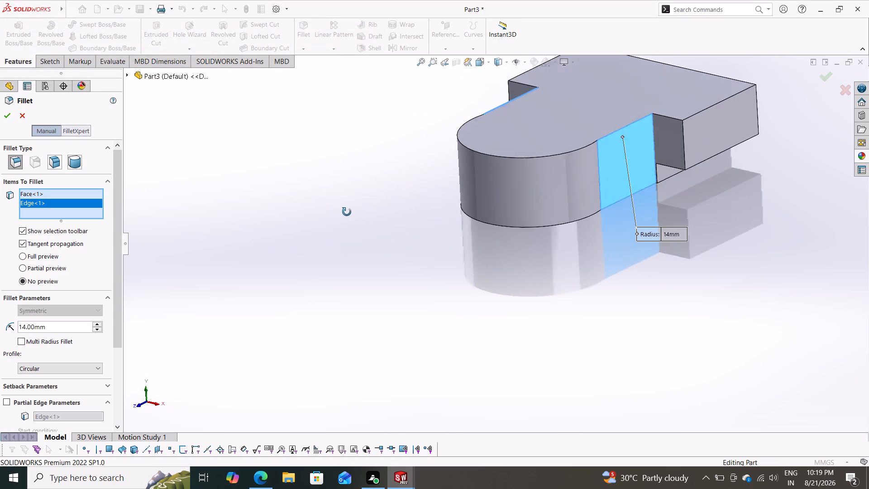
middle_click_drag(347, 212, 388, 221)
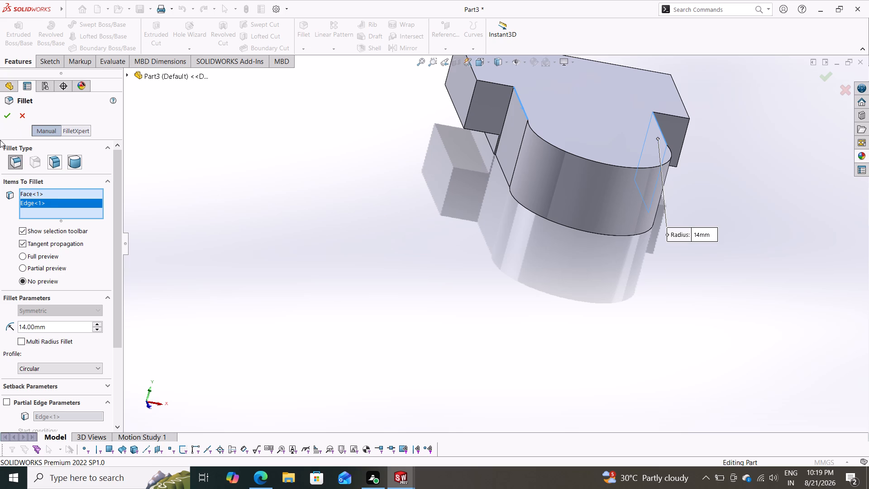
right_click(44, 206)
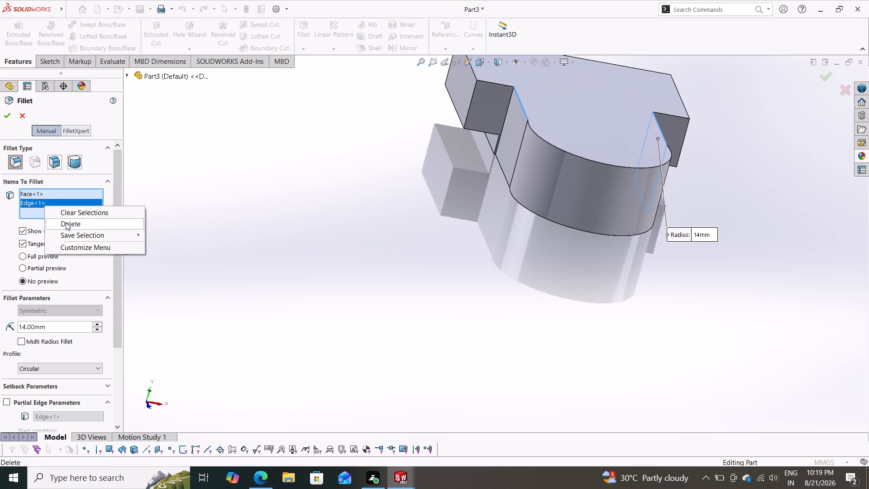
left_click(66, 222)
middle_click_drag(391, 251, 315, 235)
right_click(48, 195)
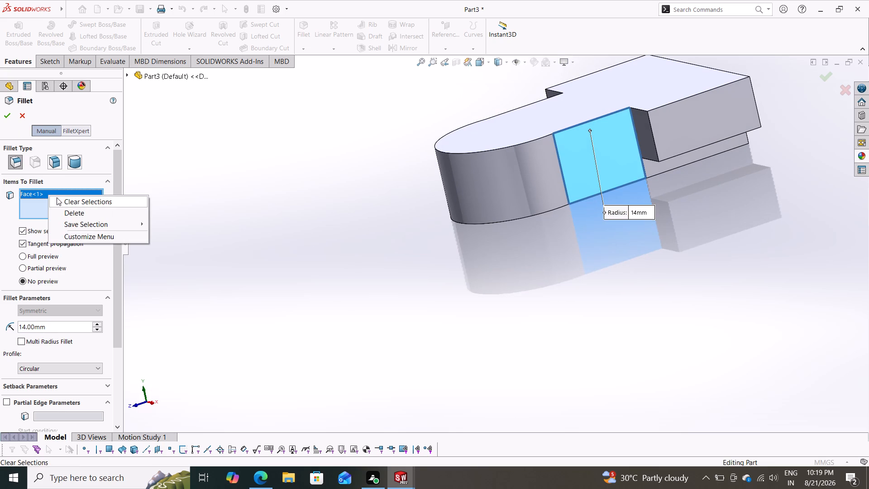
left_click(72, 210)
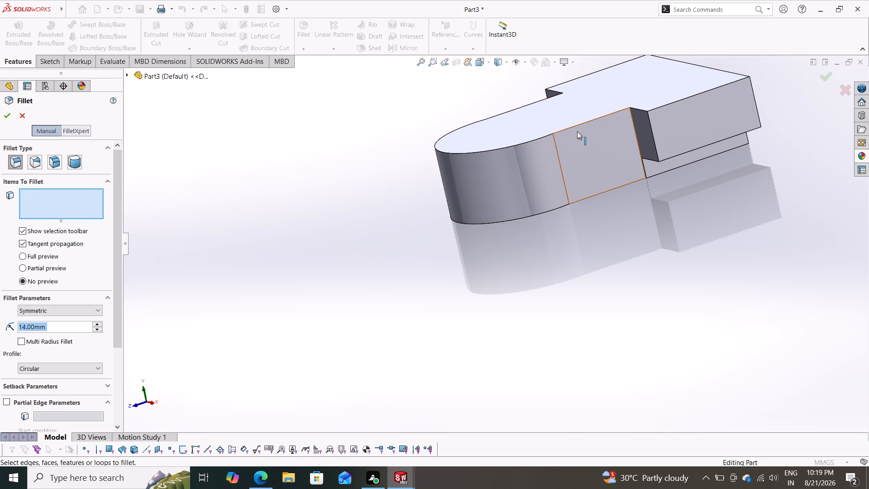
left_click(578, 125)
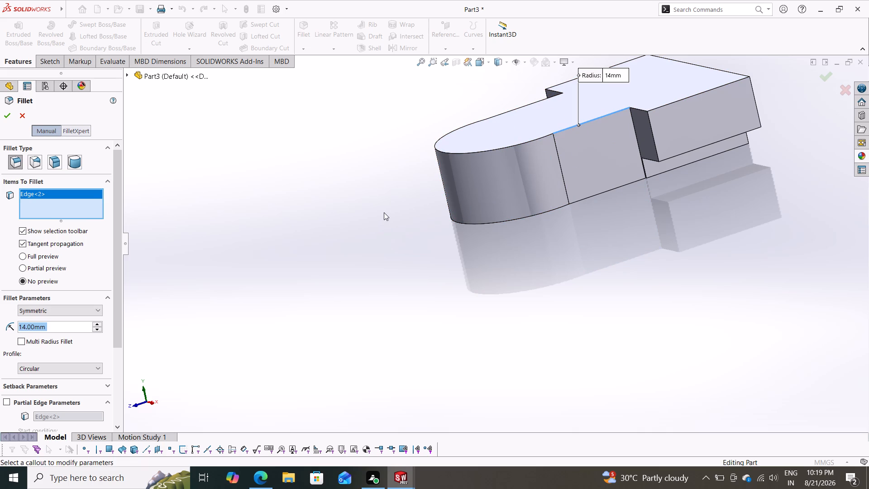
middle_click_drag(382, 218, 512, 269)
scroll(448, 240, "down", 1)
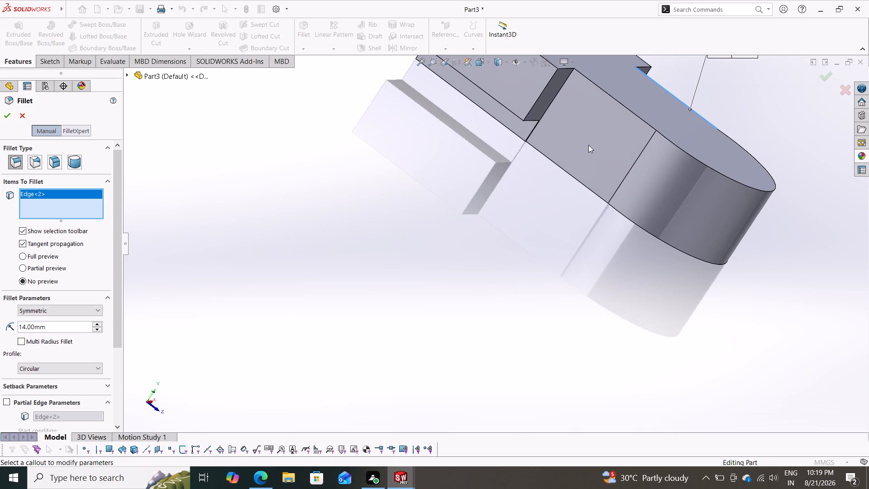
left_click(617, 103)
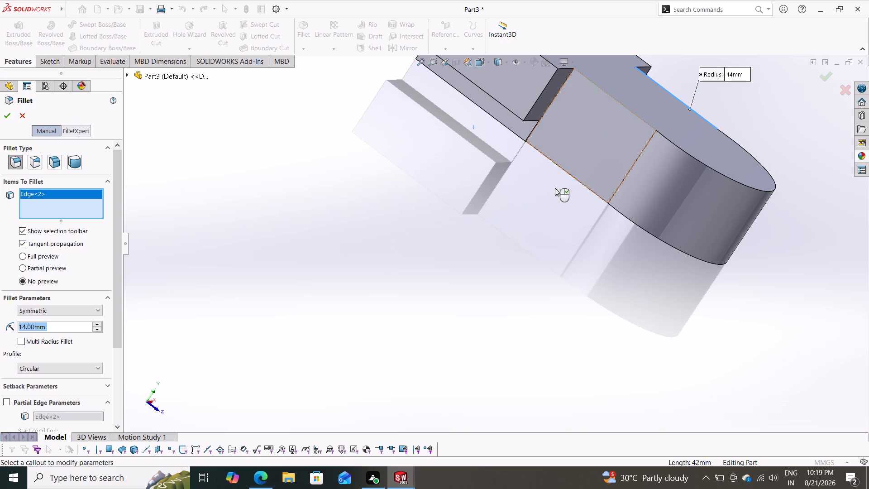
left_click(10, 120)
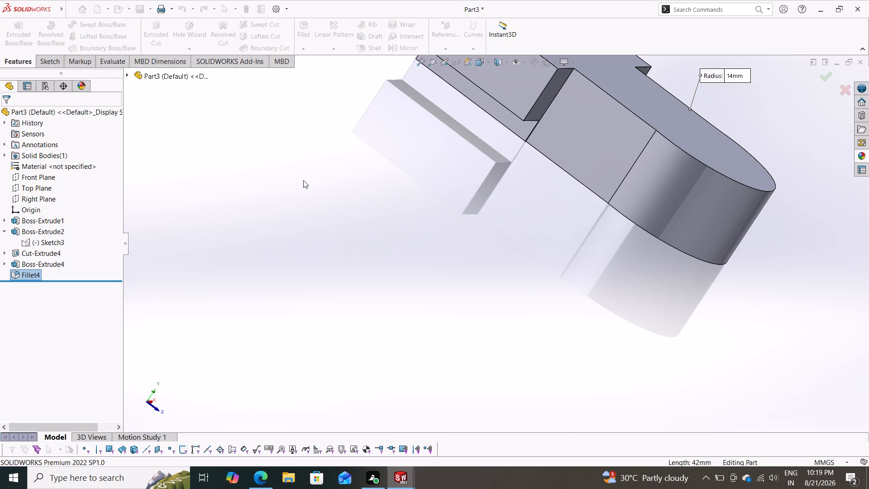
Examine the filleted top edges on both sides of the neck where they meet the block and the round boss.
middle_click_drag(441, 182, 467, 202)
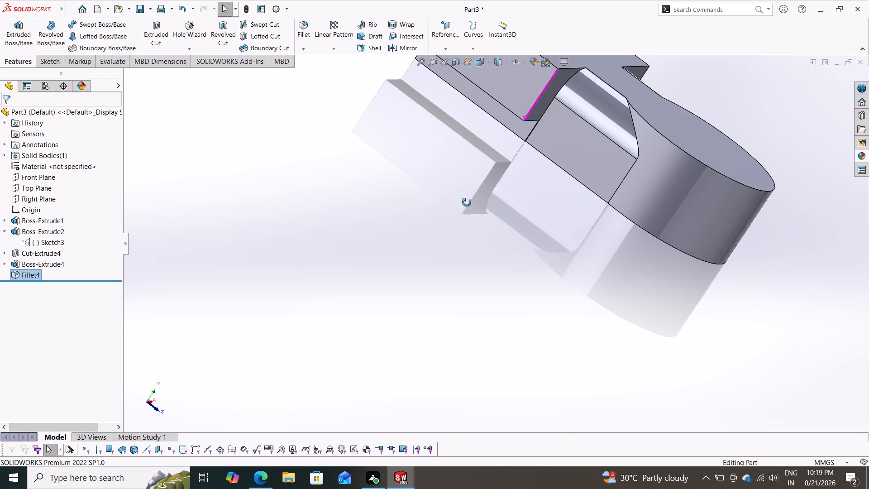
middle_click_drag(467, 202, 305, 214)
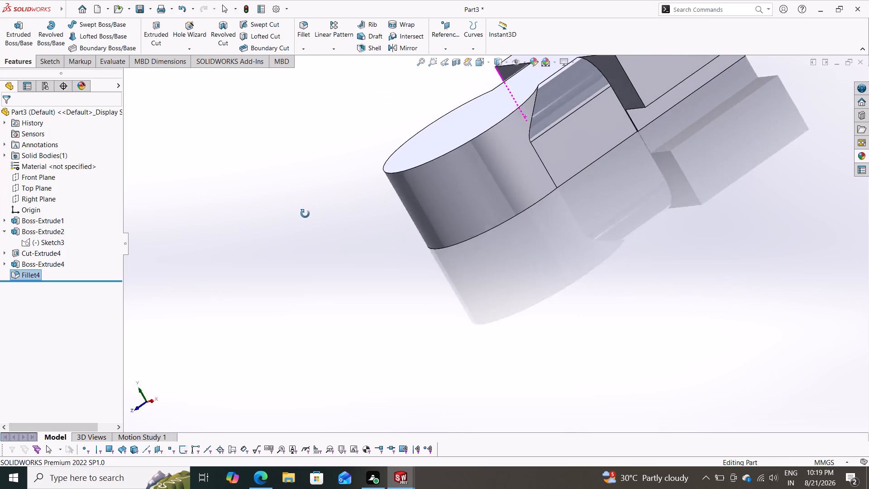
middle_click_drag(305, 214, 306, 264)
scroll(354, 244, "down", 3)
scroll(354, 244, "up", 3)
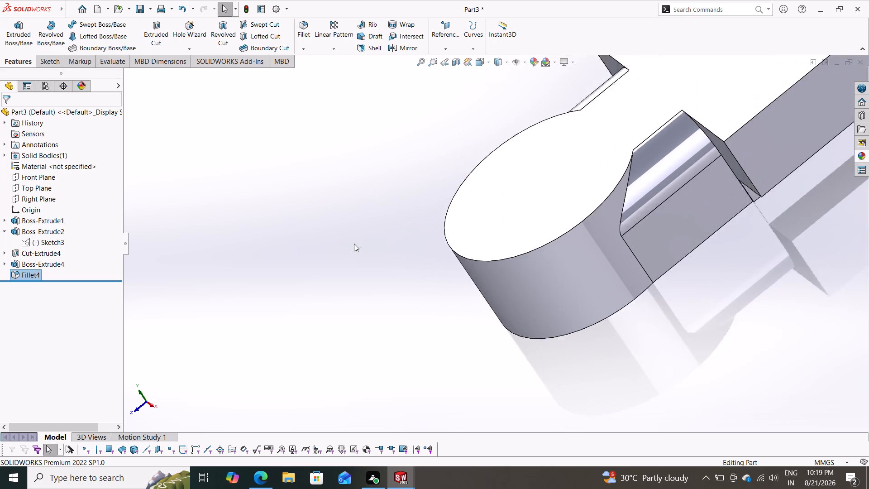
middle_click_drag(634, 254, 667, 227)
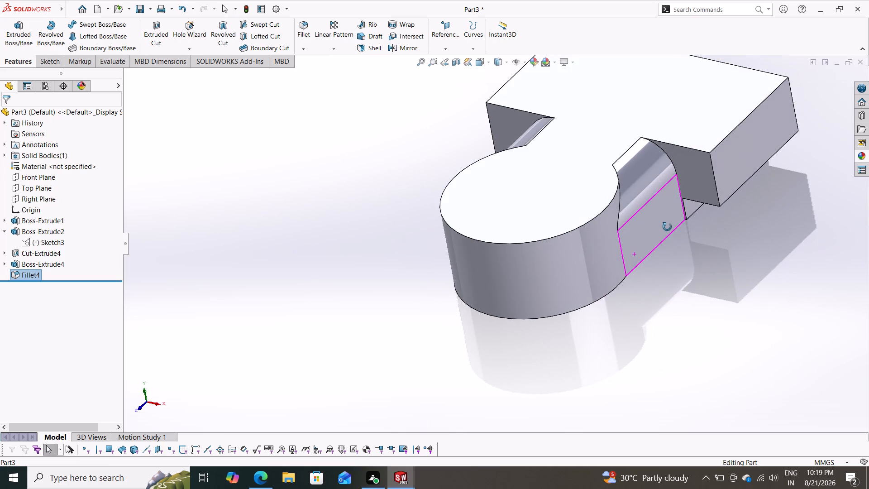
middle_click_drag(667, 227, 683, 211)
scroll(683, 211, "down", 1)
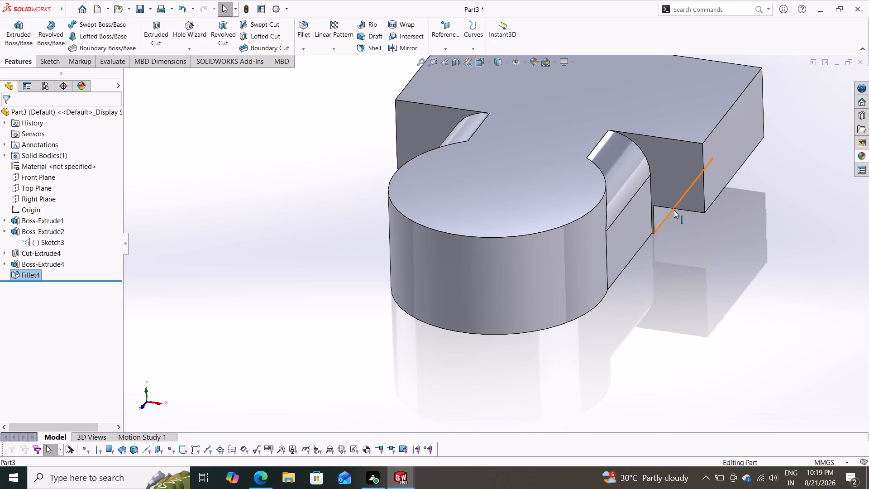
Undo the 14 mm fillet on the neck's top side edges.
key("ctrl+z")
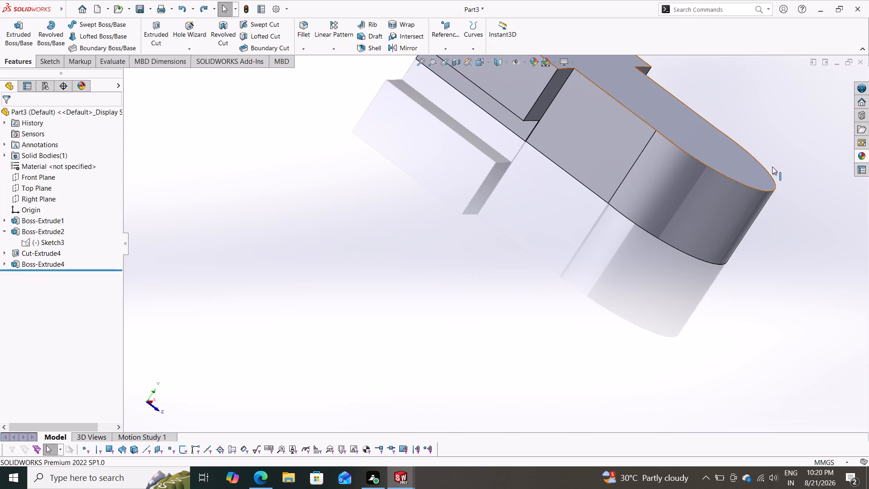
Examine the unfilleted neck, block and round boss from the side and from above.
middle_click_drag(807, 143, 690, 163)
scroll(690, 163, "down", 4)
scroll(691, 166, "up", 7)
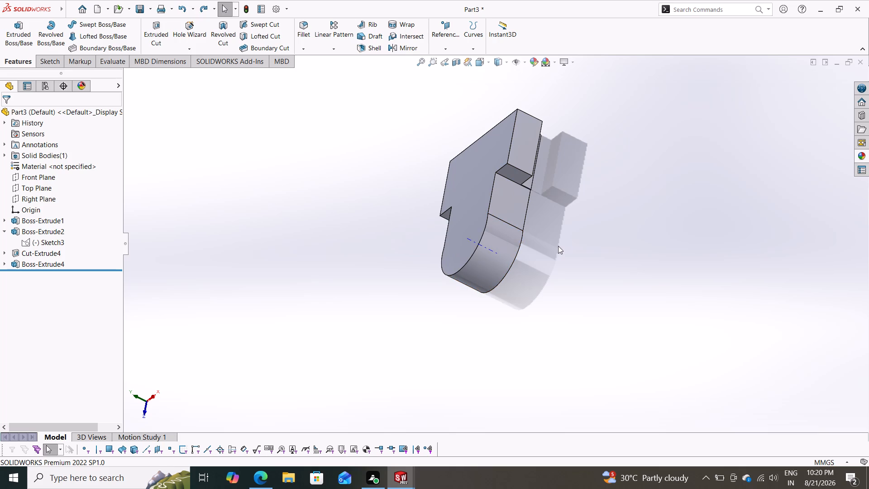
middle_click_drag(573, 243, 557, 225)
scroll(573, 243, "down", 1)
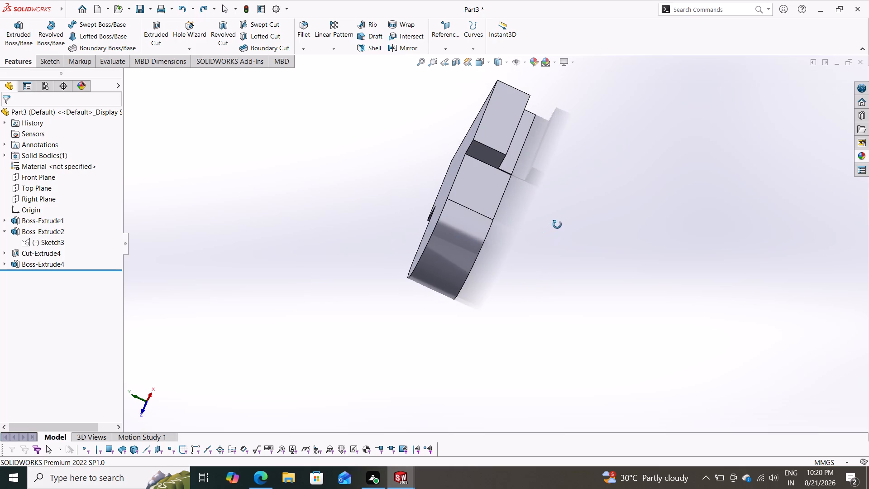
middle_click_drag(557, 225, 558, 225)
middle_click_drag(567, 225, 583, 225)
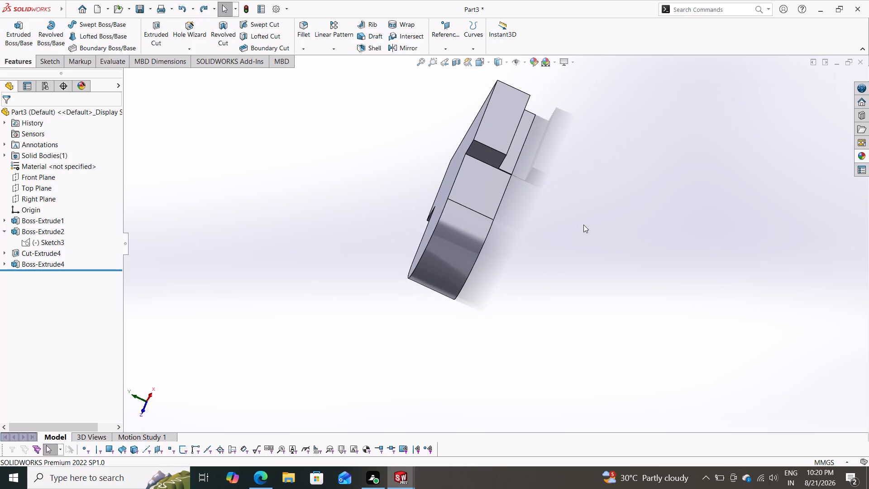
middle_click_drag(583, 225, 635, 264)
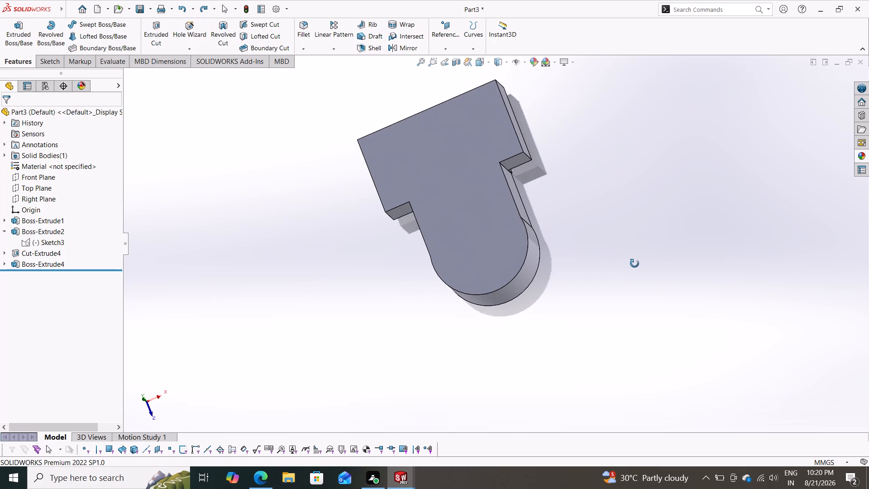
middle_click_drag(635, 264, 642, 264)
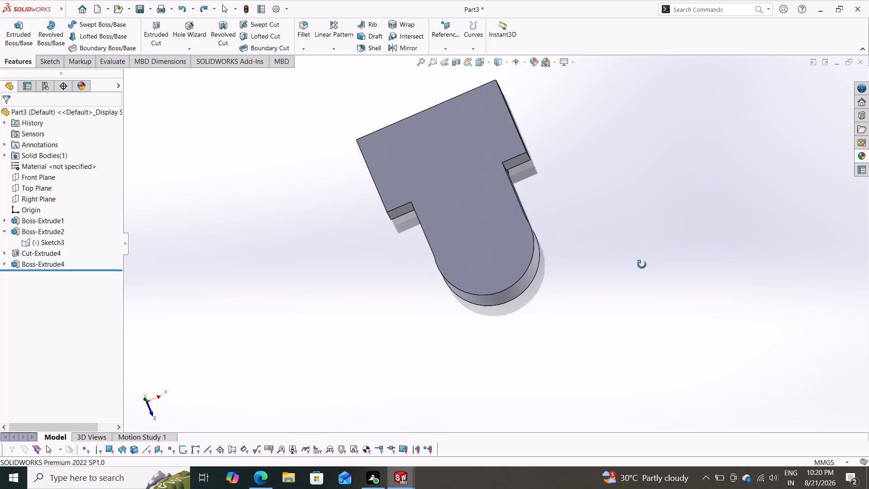
middle_click_drag(642, 264, 655, 288)
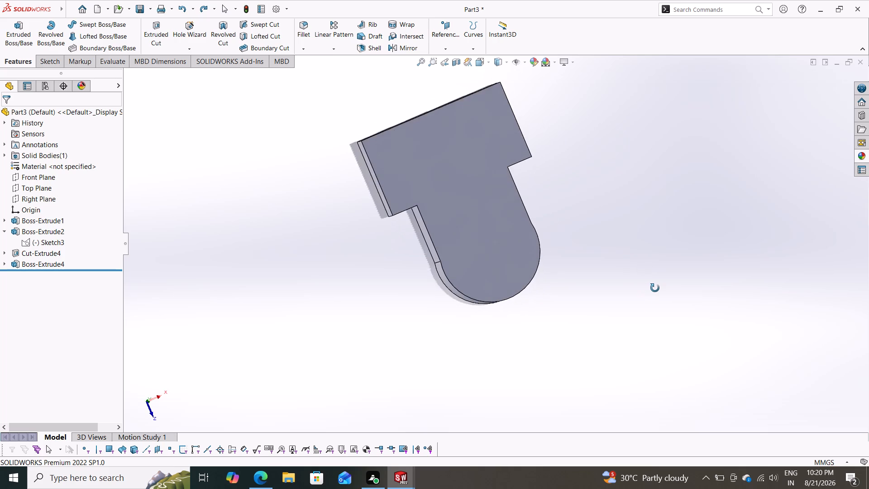
middle_click_drag(655, 288, 649, 285)
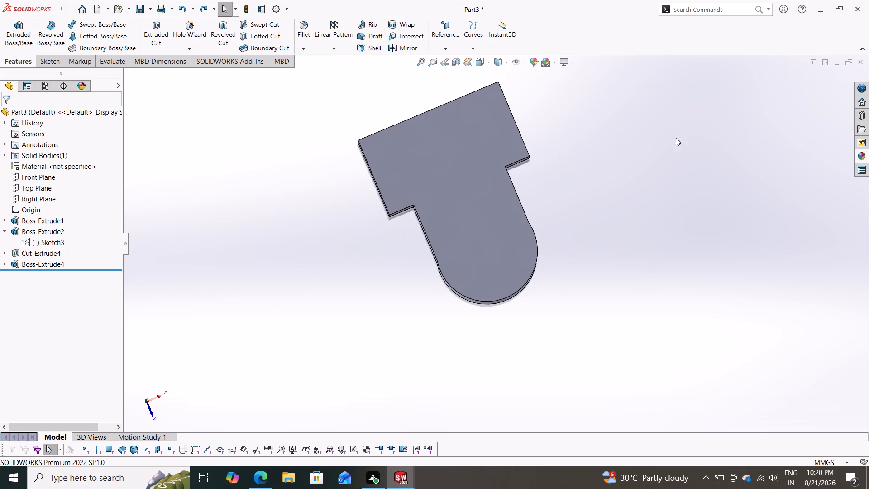
Start a sketch on the part's top face and draw a three-point arc of about 9 mm radius across the negative-X inside neck corner.
left_click(443, 169)
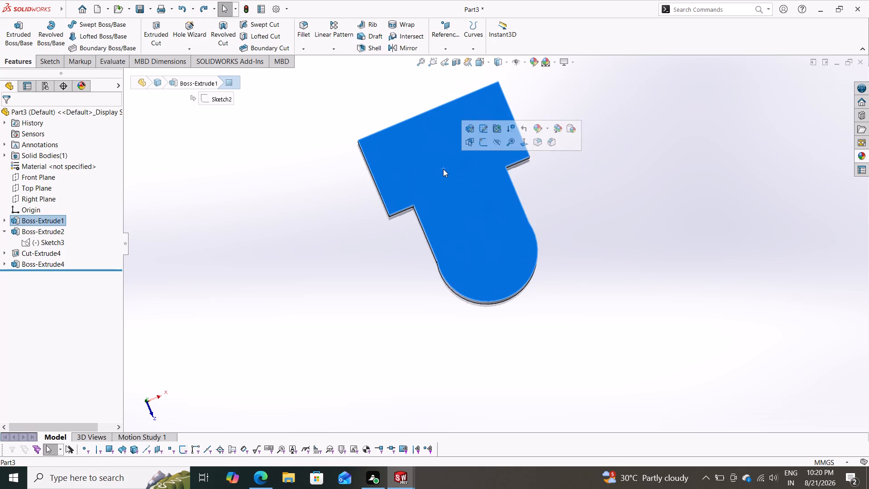
left_click(483, 146)
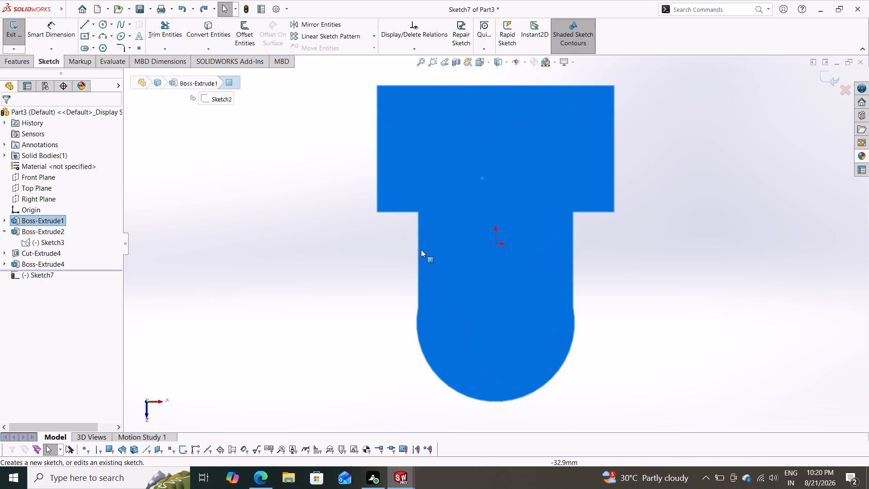
left_click(130, 48)
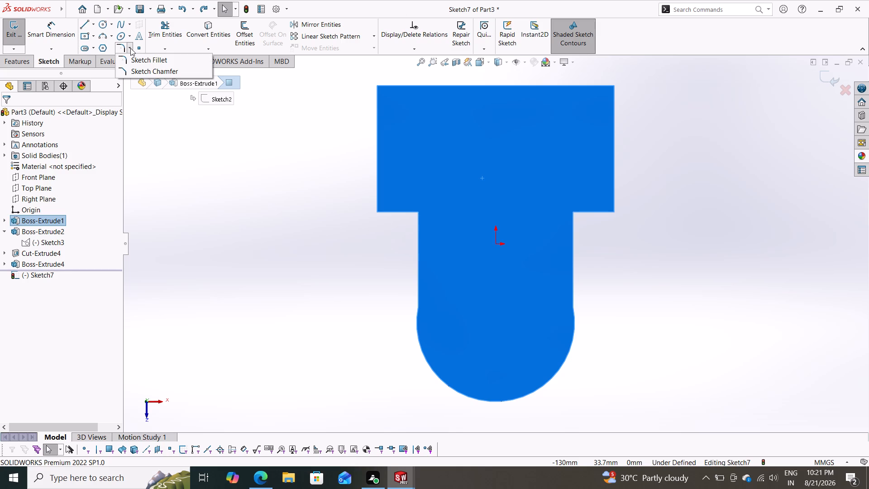
left_click(130, 48)
left_click(105, 37)
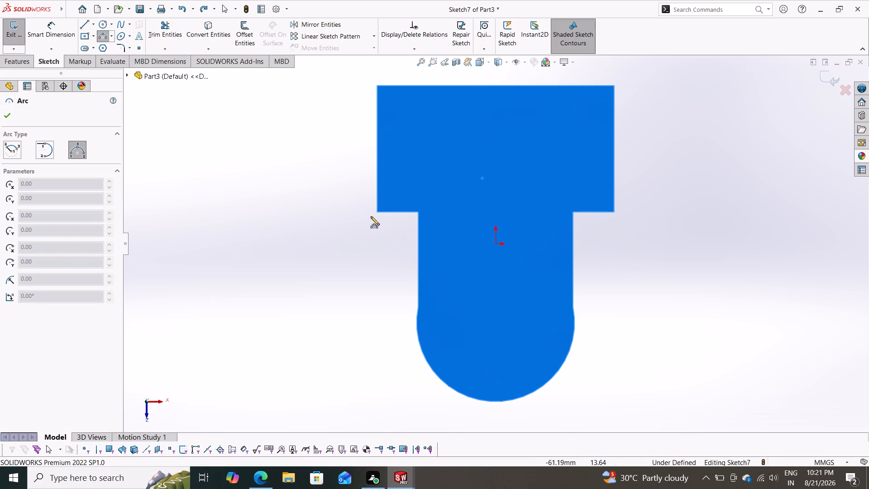
left_click(398, 211)
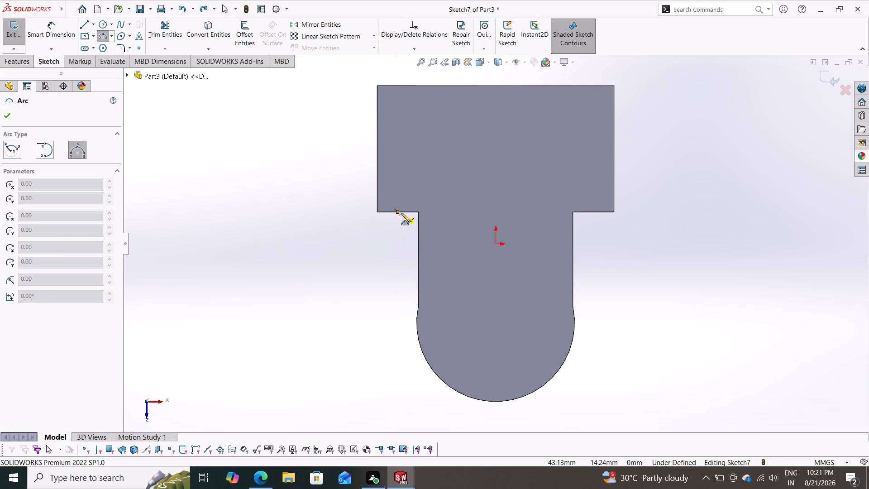
left_click(419, 232)
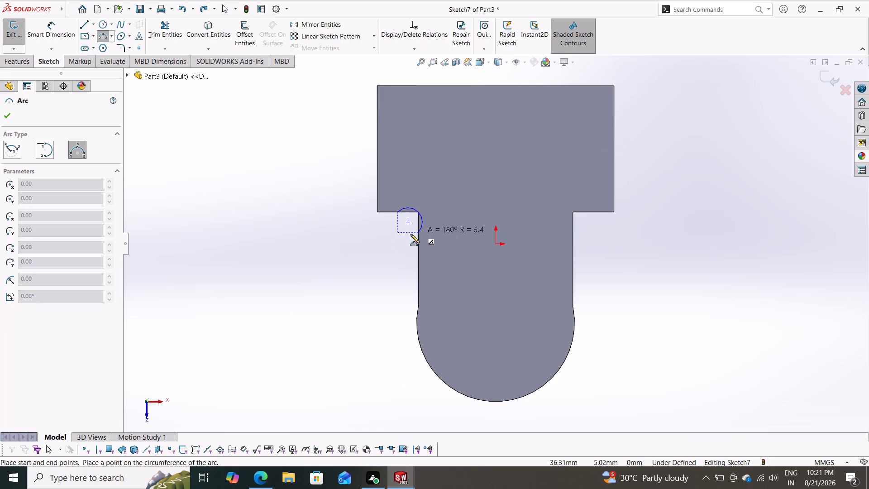
left_click(417, 225)
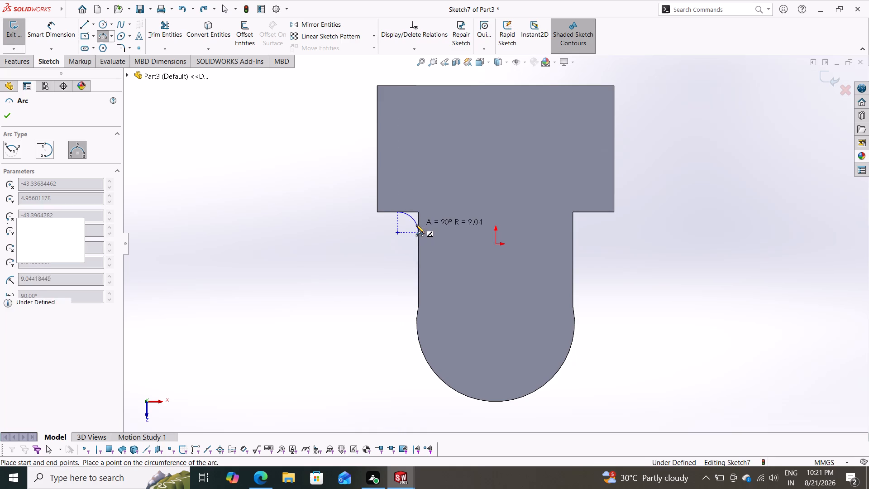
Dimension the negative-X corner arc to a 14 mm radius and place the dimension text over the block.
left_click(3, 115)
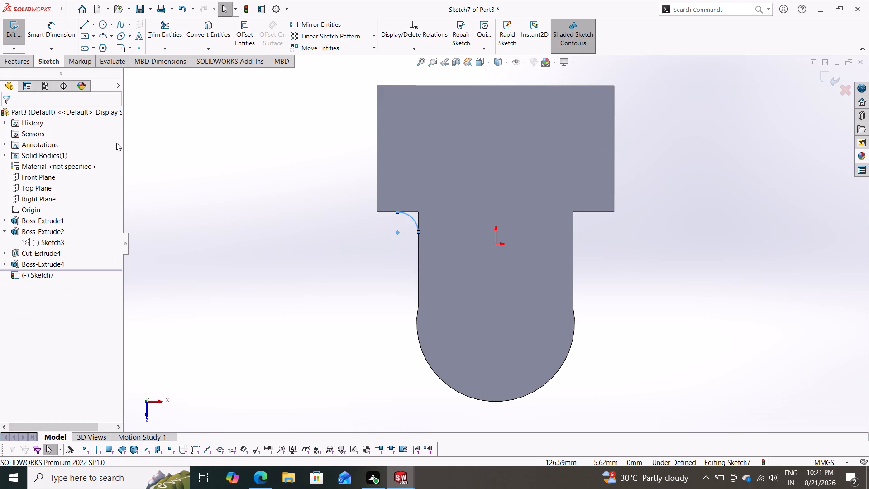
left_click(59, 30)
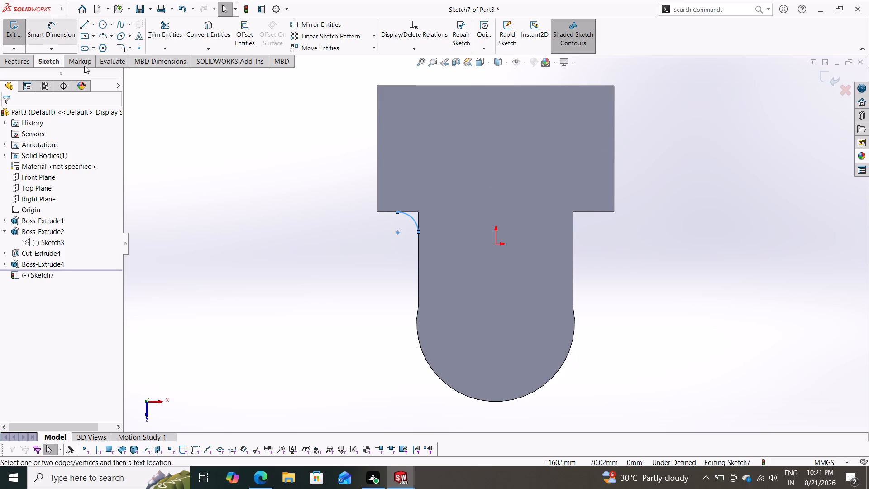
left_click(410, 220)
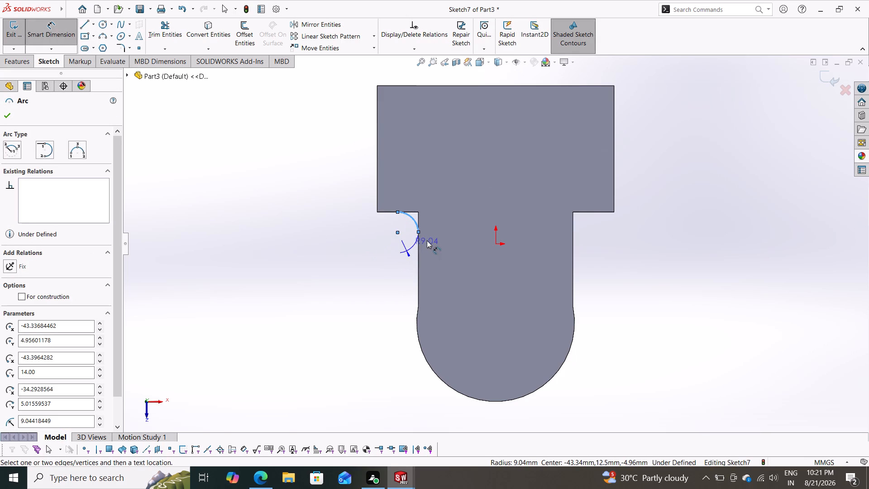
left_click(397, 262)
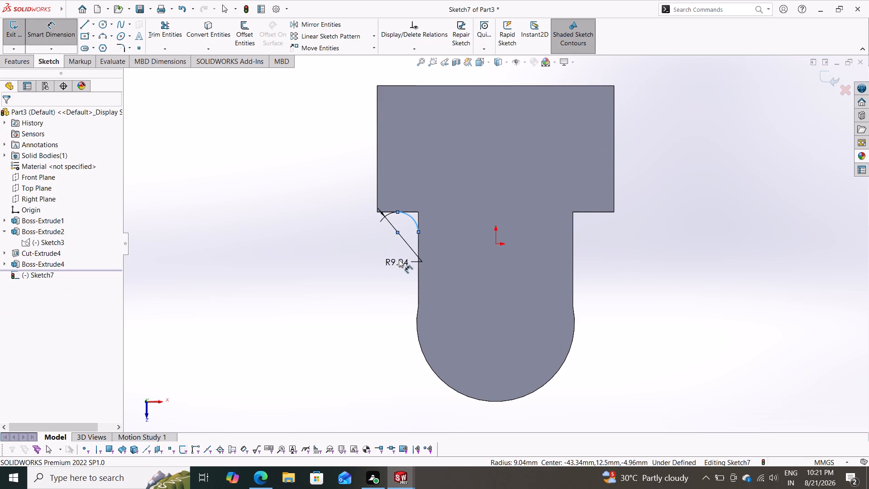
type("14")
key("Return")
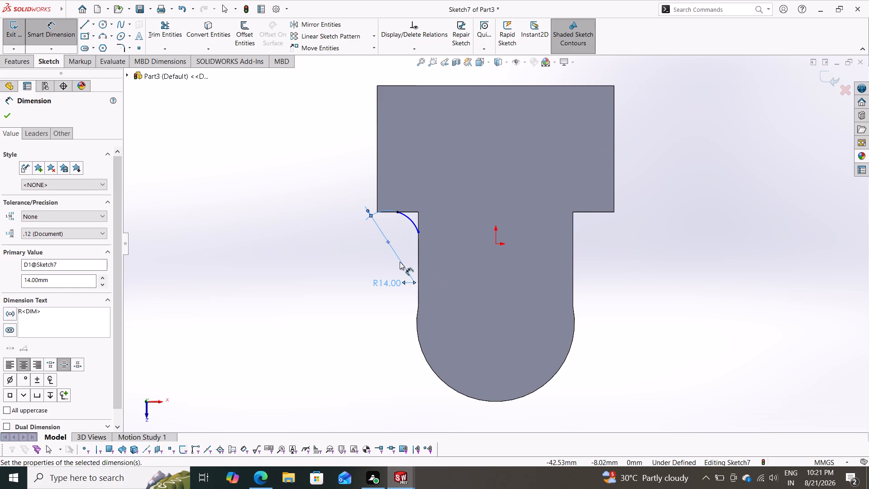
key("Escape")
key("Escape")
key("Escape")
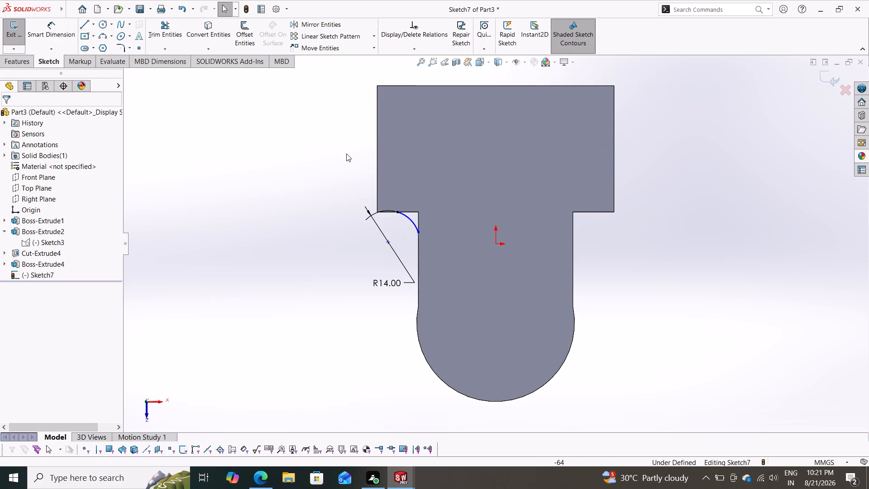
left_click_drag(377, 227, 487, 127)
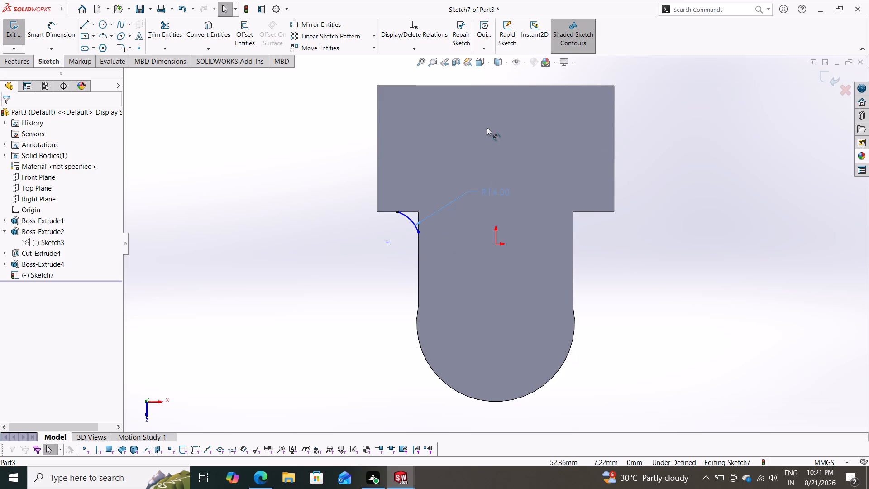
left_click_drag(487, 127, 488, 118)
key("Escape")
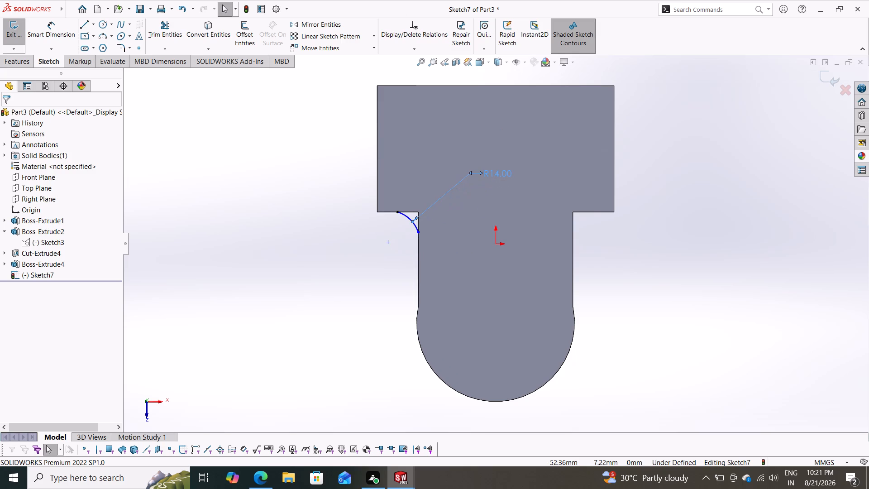
Convert the block's two shoulder edges and the neck's two straight side edges into sketch lines.
left_click(210, 32)
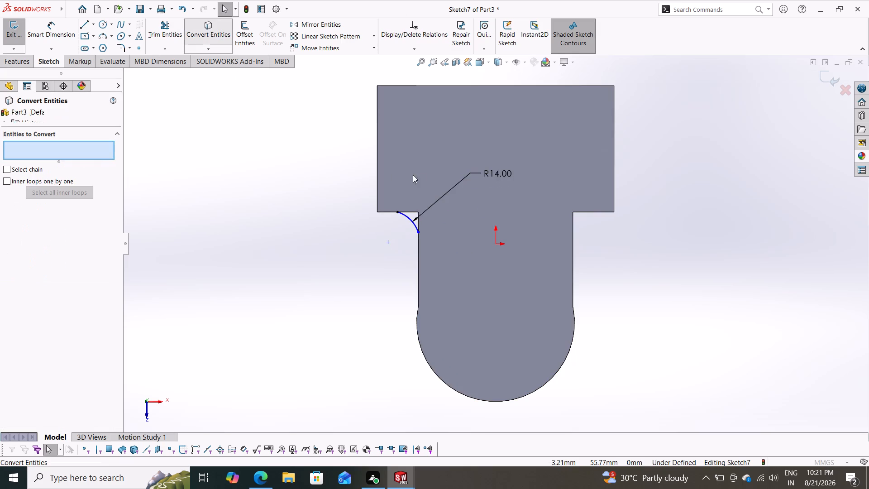
left_click(384, 211)
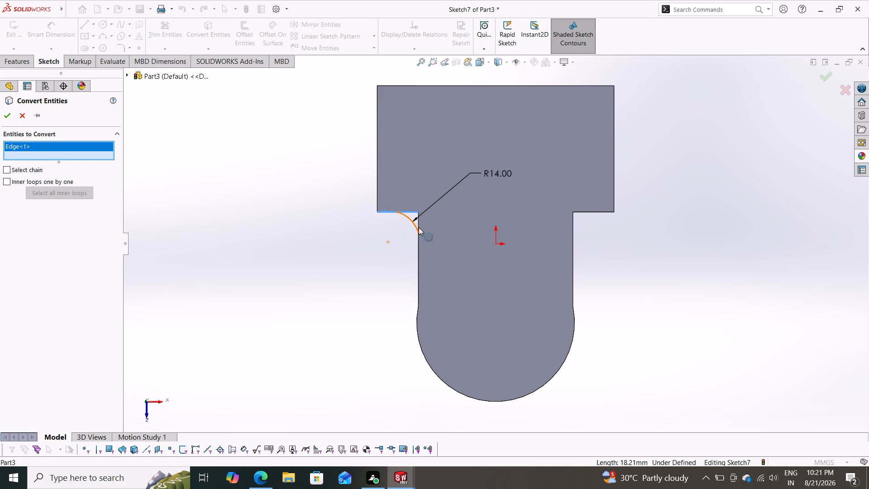
left_click(419, 246)
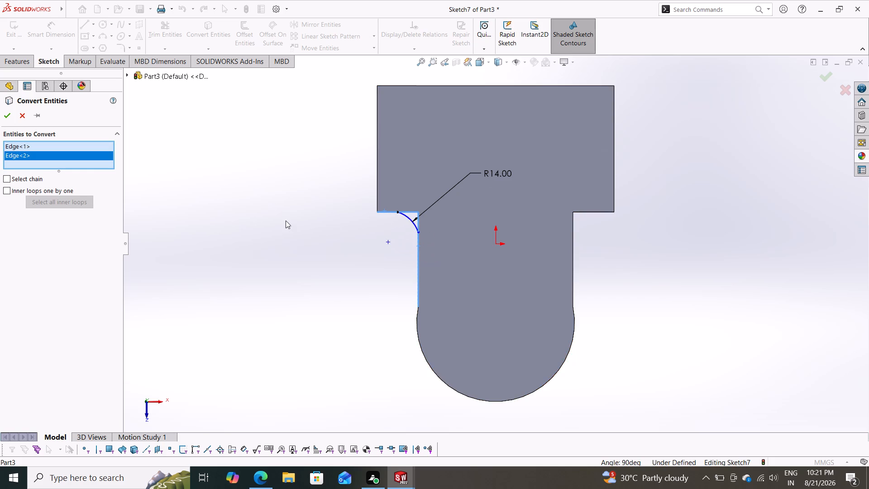
left_click(573, 231)
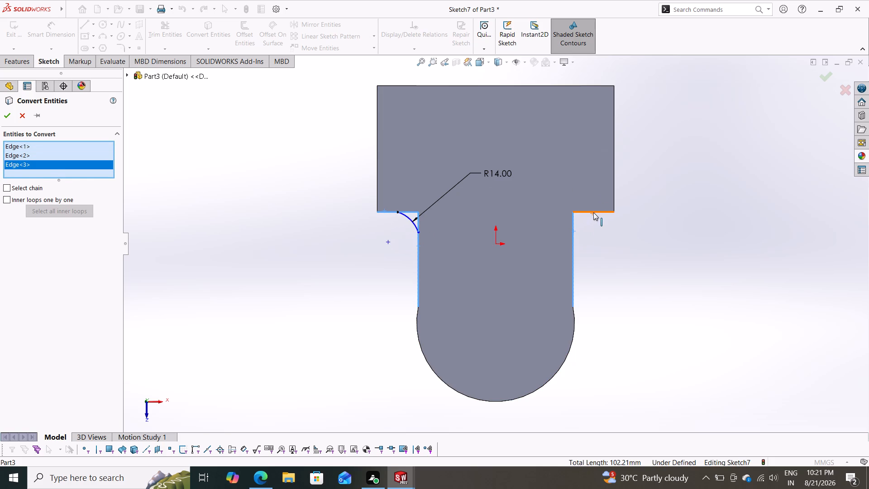
left_click(593, 212)
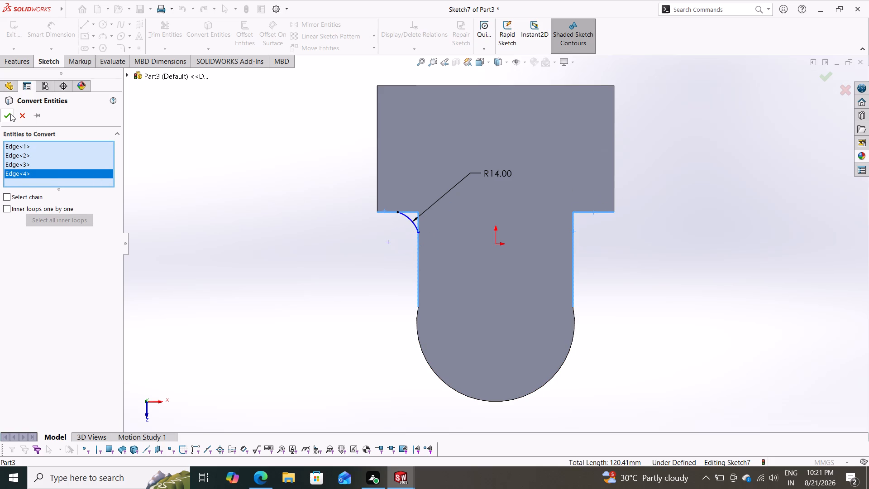
left_click(10, 114)
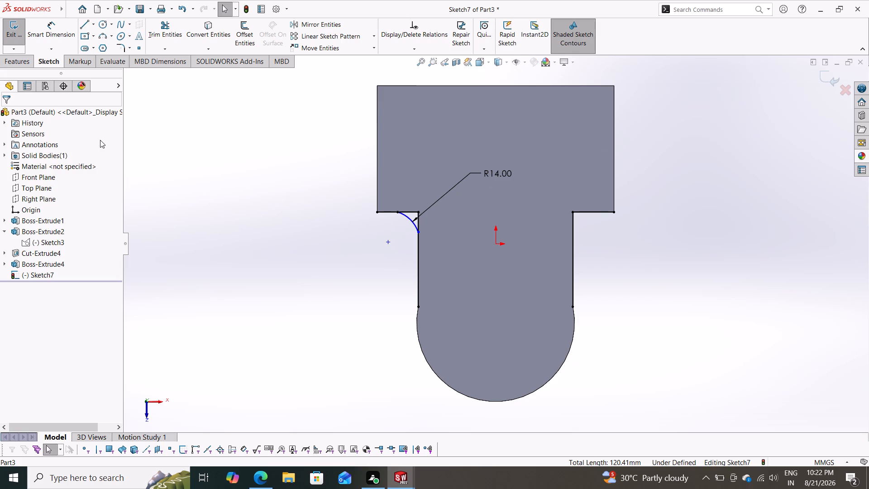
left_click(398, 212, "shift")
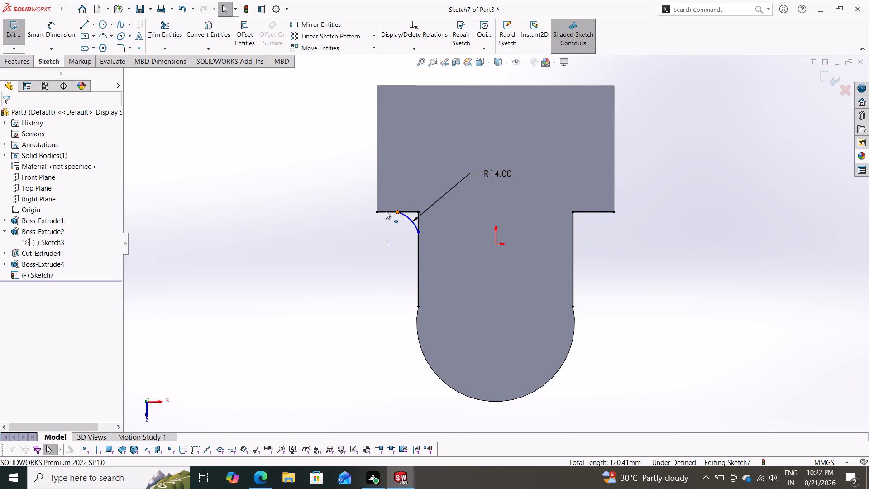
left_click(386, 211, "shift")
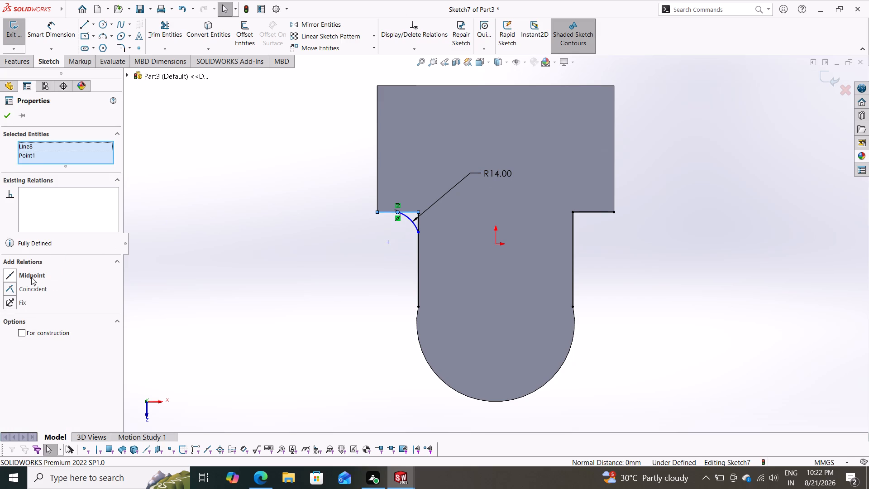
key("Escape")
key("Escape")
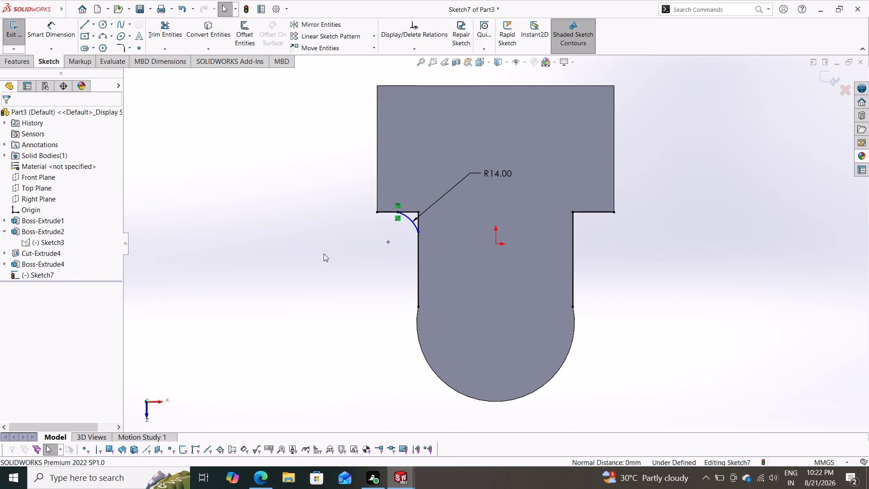
Delete the 14 mm radius arc at the negative-X inside neck corner together with its dimension.
left_click(411, 218)
key("Delete")
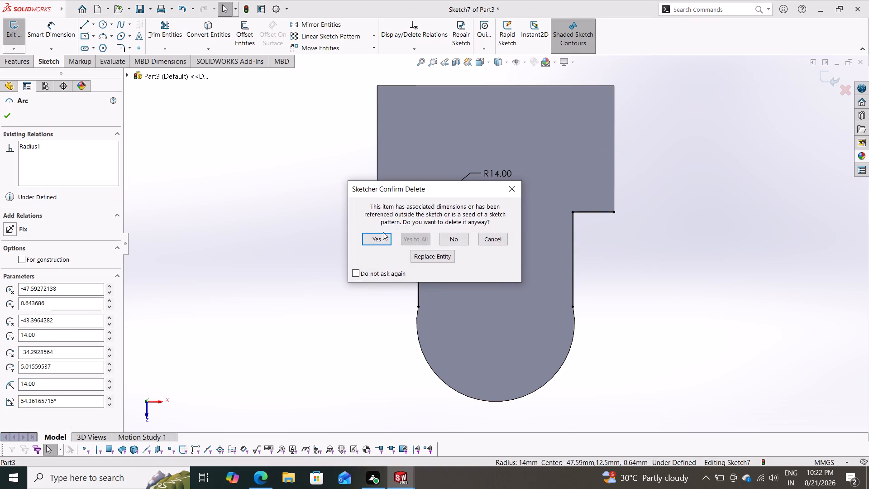
left_click(381, 238)
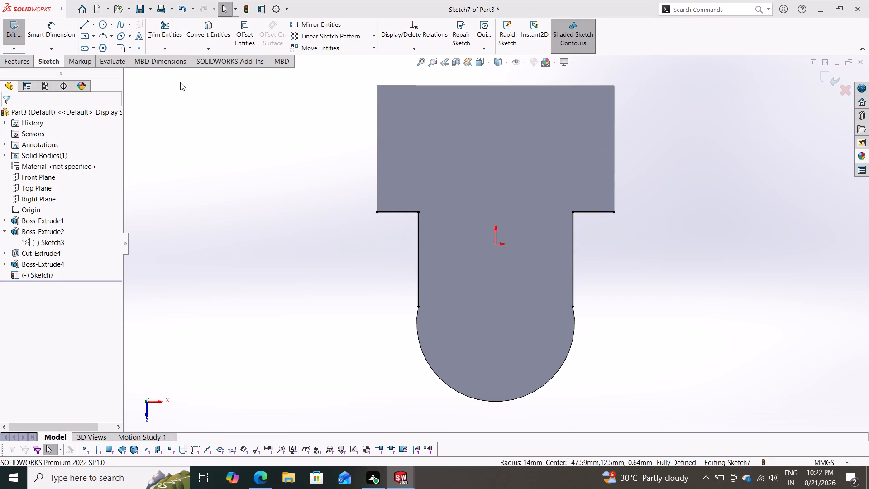
Draw three-point arcs across both inside neck corners, about 22.7 mm radius on the negative-X side and about 11.8 mm on the positive-X side.
left_click(100, 38)
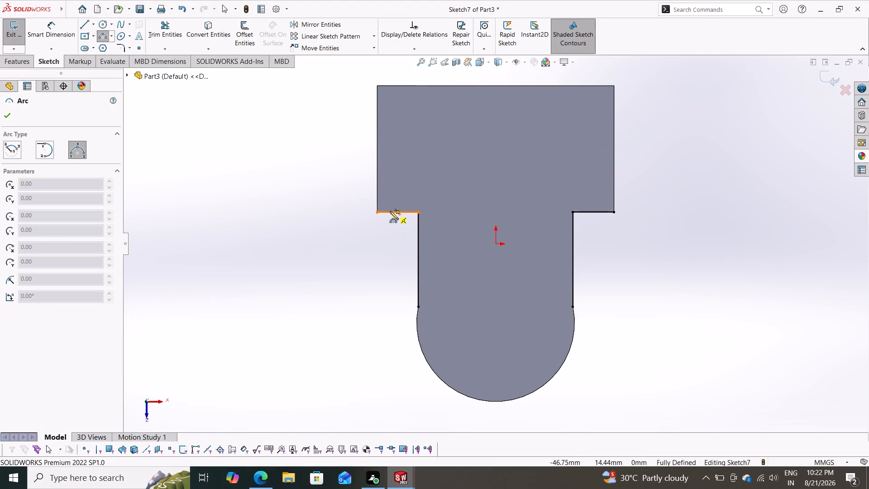
left_click(390, 212)
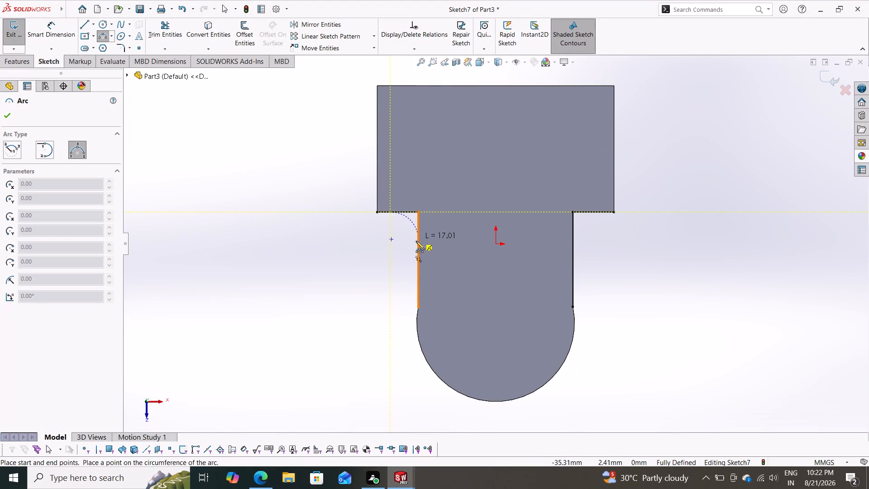
left_click(419, 241)
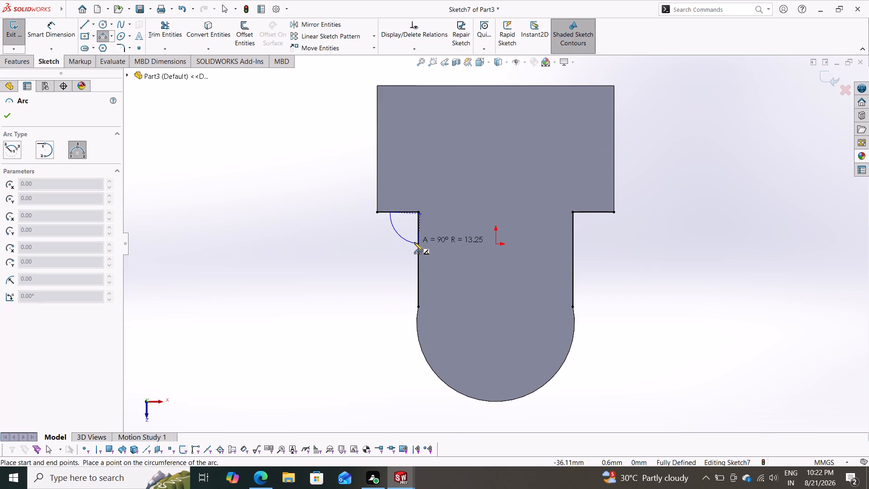
left_click(414, 233)
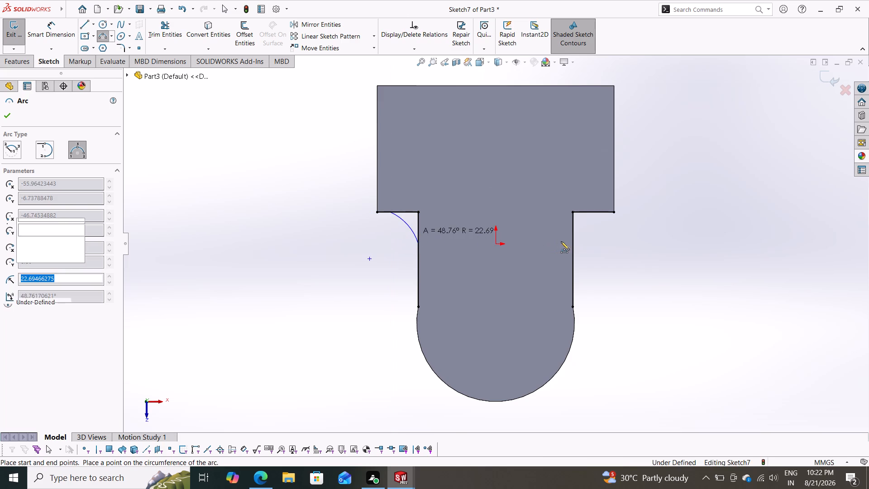
left_click(573, 238)
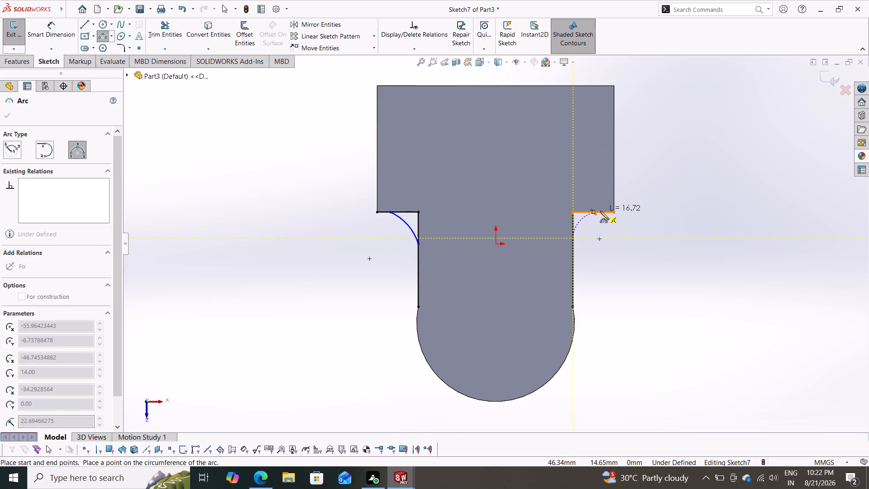
left_click(600, 211)
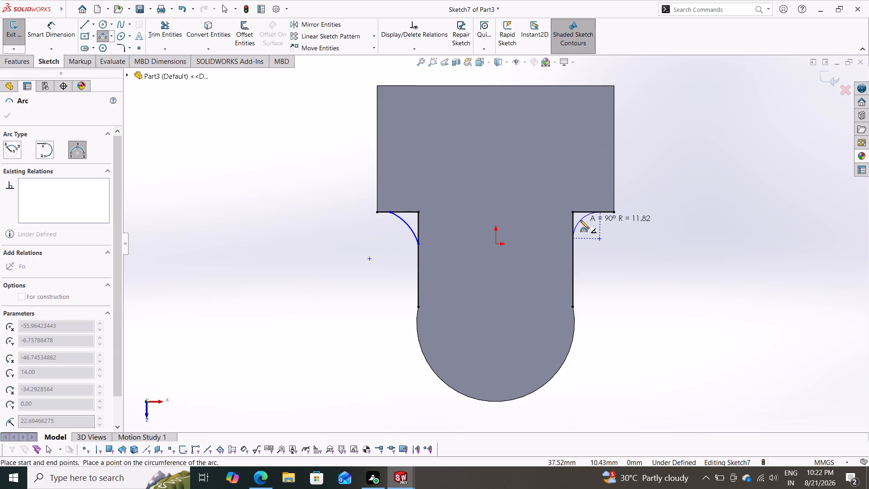
left_click(580, 220)
key("Escape")
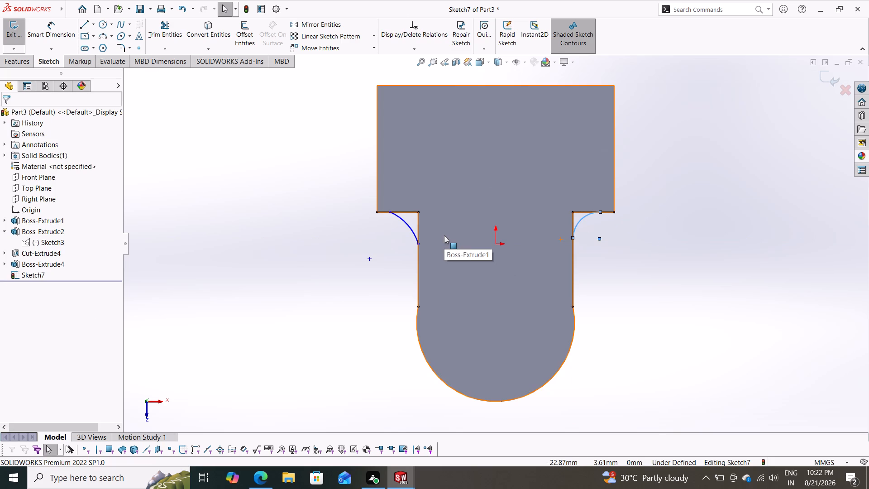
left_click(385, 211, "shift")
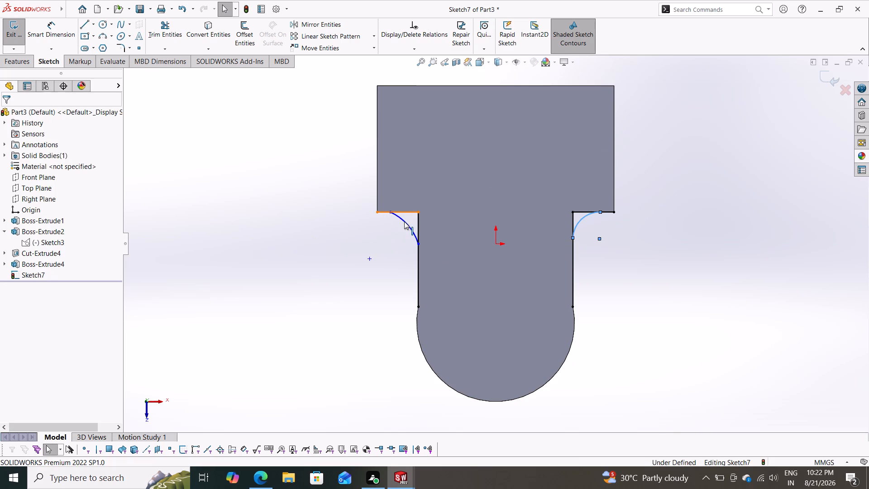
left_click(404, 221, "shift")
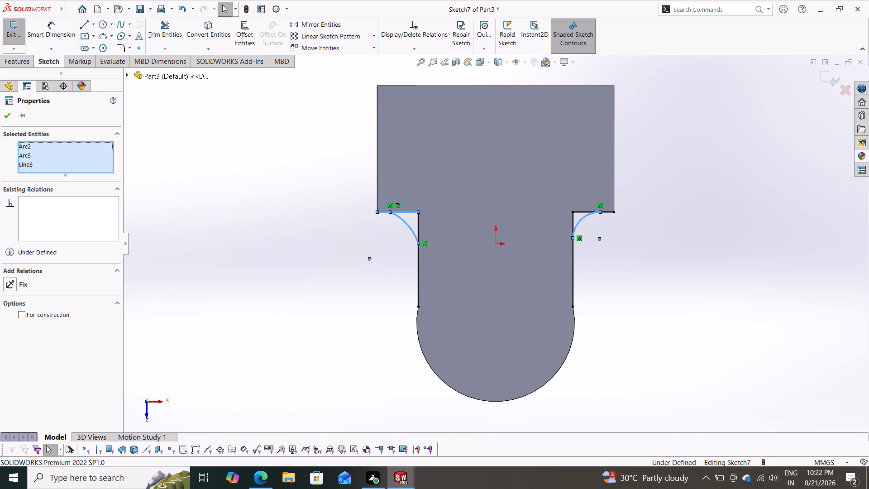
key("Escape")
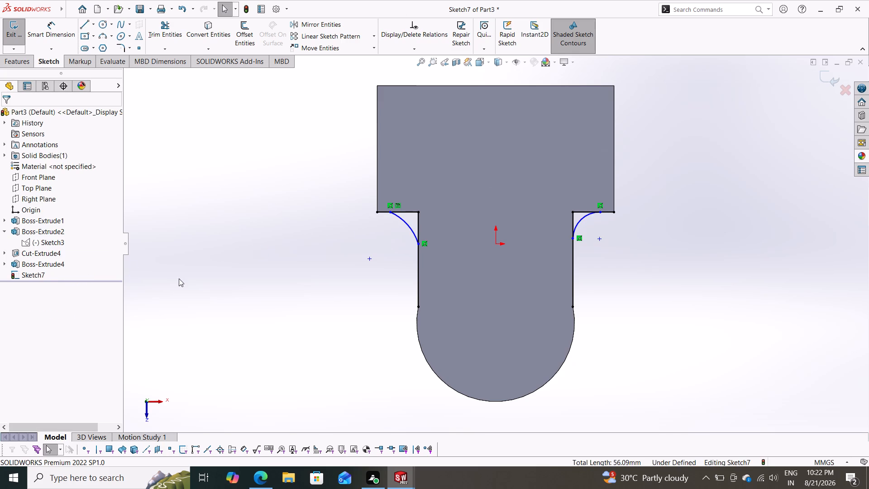
Add a Tangent relation between the negative-X corner arc and the block's converted shoulder line.
left_click(404, 224, "shift")
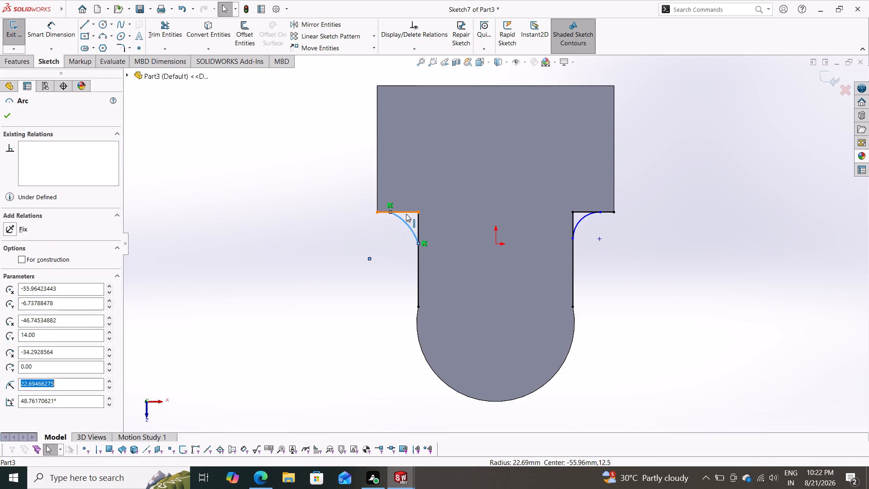
left_click(406, 214, "shift")
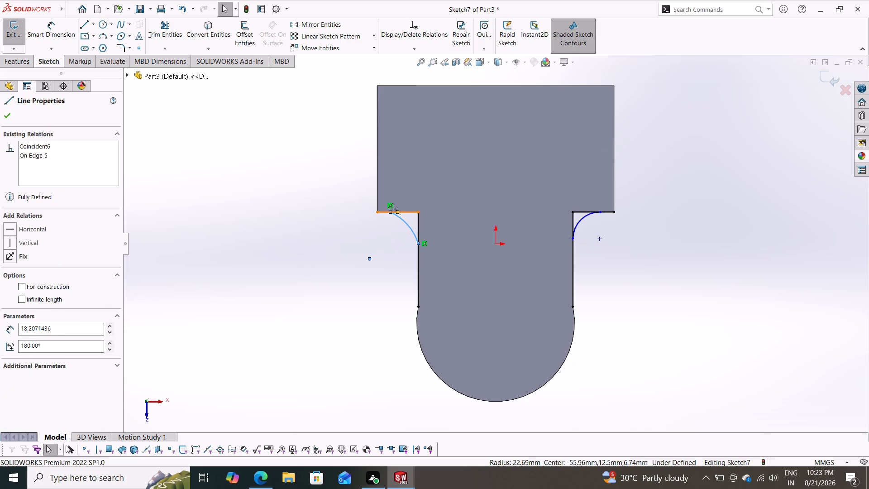
left_click(48, 274)
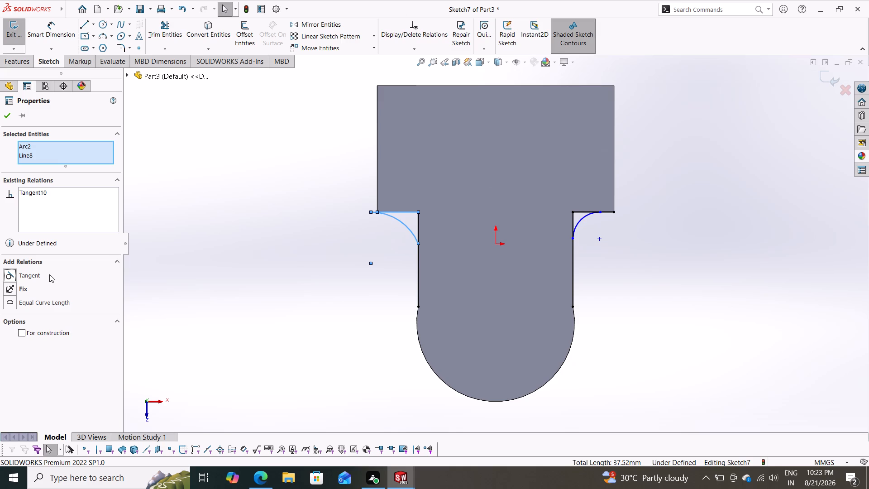
left_click(6, 117)
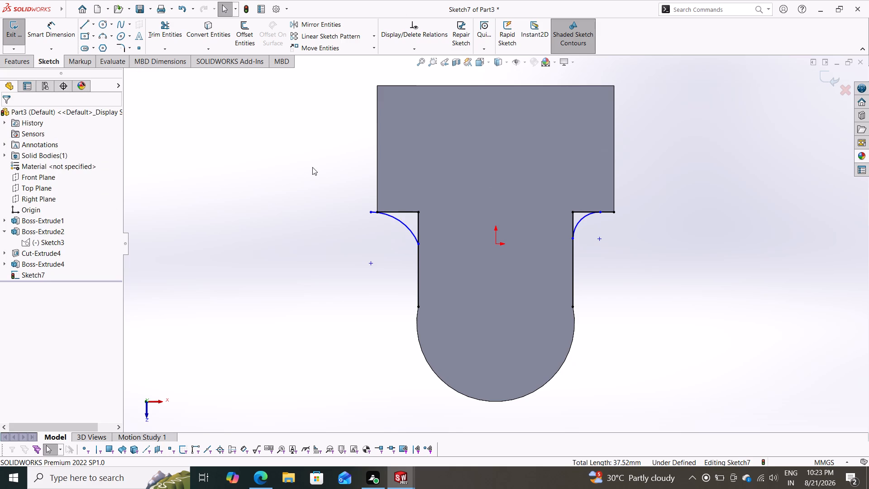
Add a Tangent relation between the negative-X corner arc and the neck's converted side line.
left_click(419, 257, "shift")
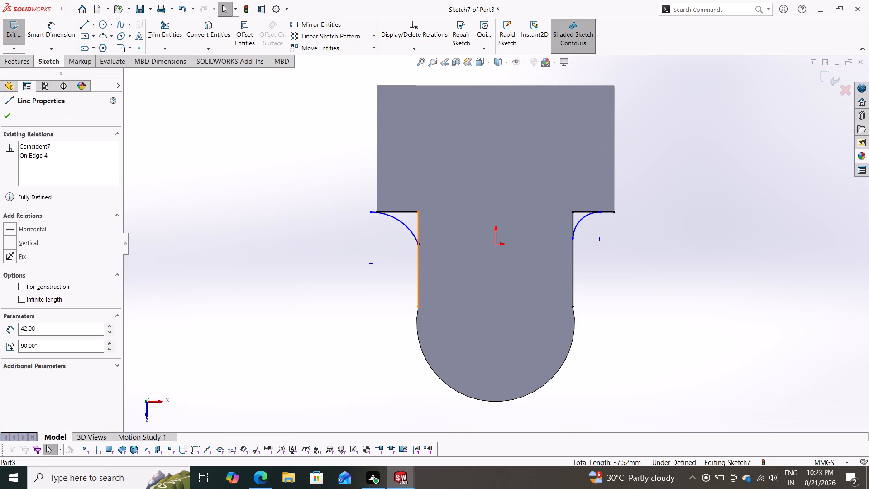
left_click(413, 235, "shift")
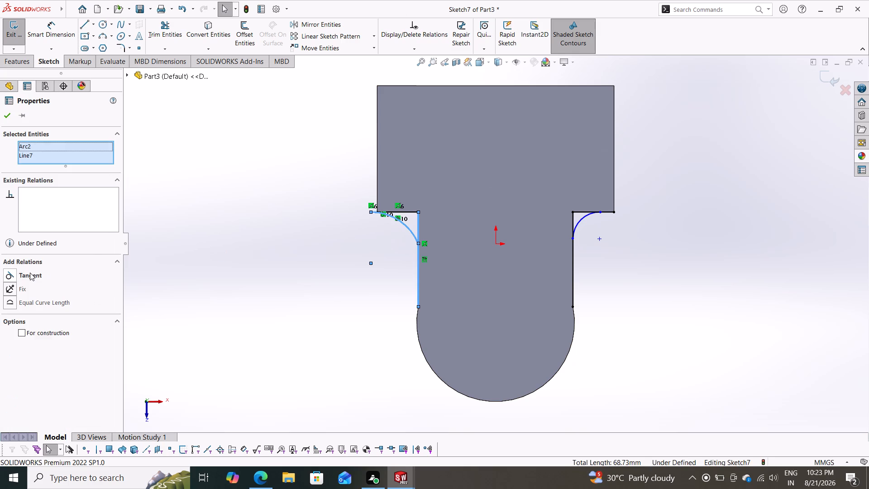
left_click(30, 273)
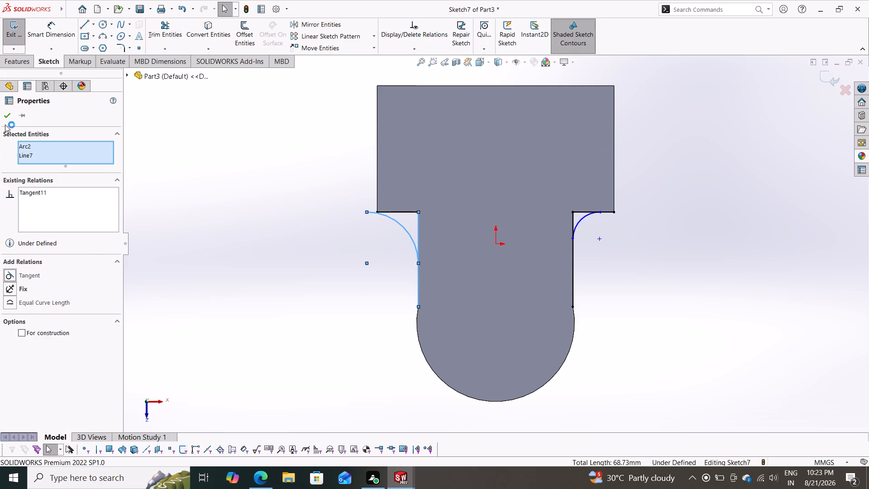
left_click(6, 115)
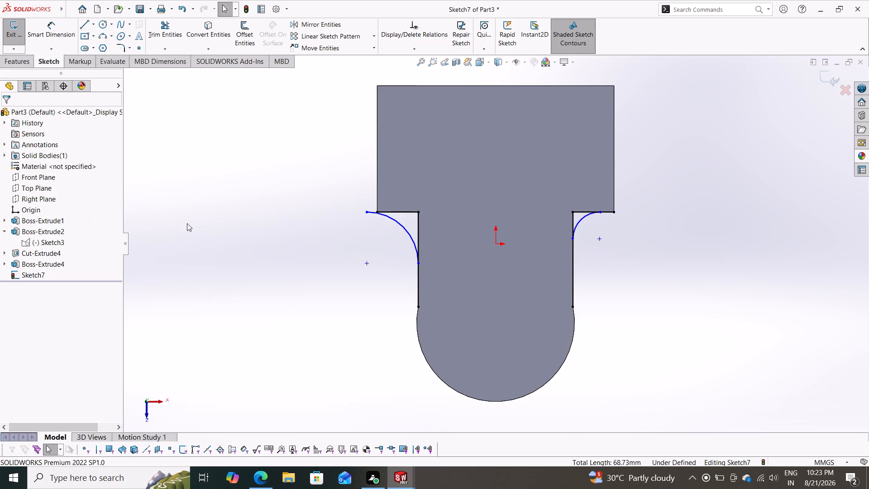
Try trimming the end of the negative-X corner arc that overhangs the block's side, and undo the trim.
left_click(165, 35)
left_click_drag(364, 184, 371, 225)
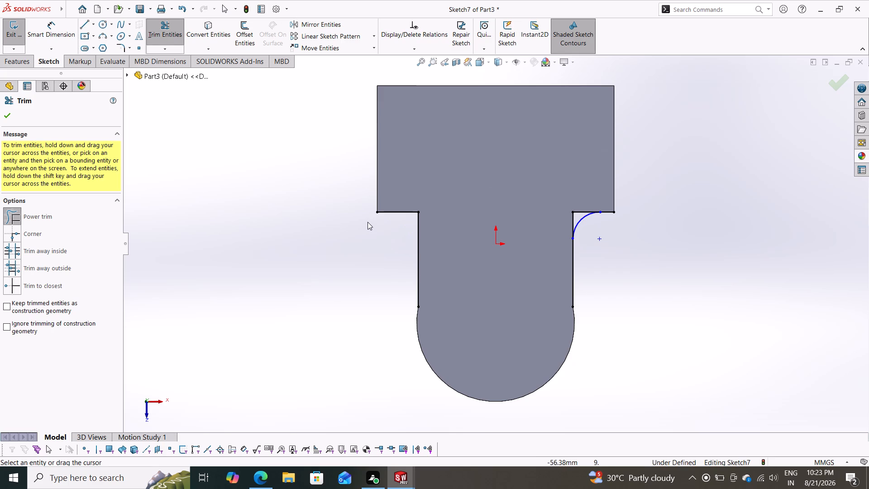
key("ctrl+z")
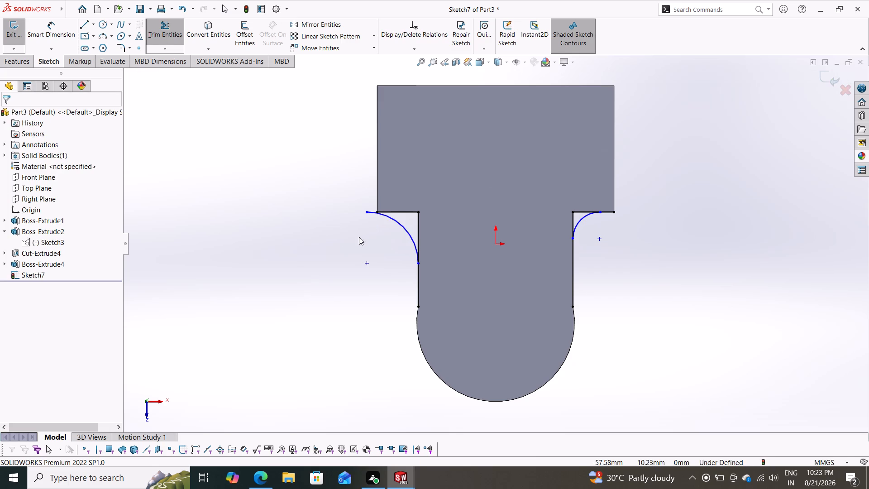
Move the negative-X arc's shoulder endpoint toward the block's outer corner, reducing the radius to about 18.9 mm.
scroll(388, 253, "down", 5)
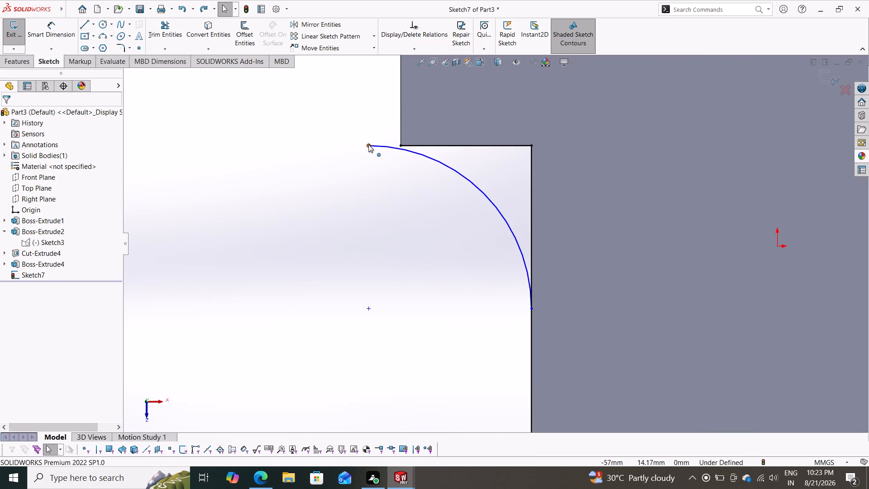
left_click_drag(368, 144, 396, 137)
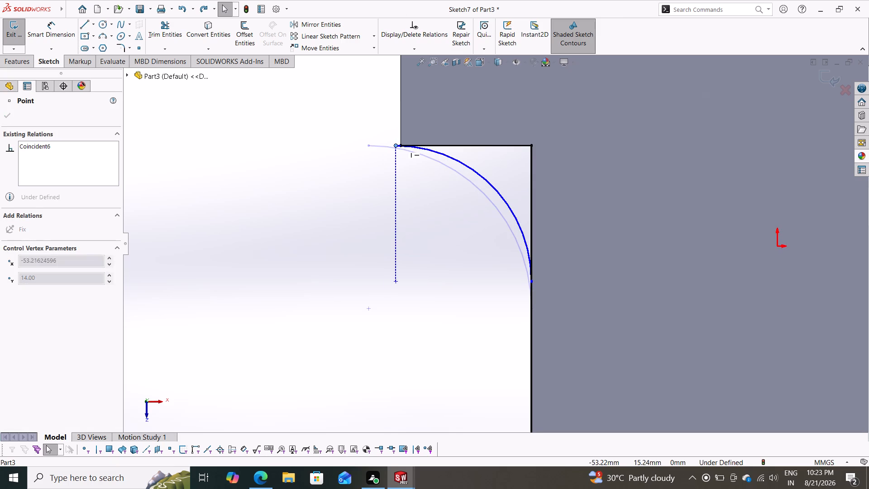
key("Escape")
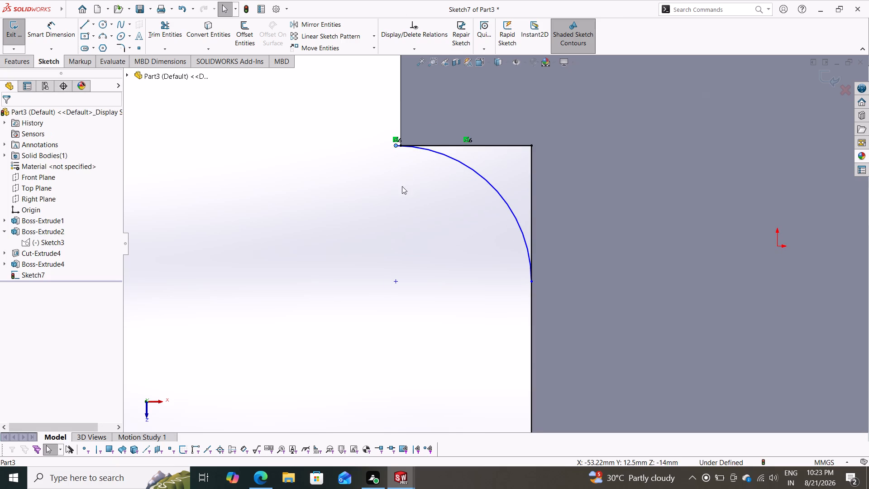
Dimension the negative-X corner arc with a radius of 14 mm.
scroll(402, 193, "up", 5)
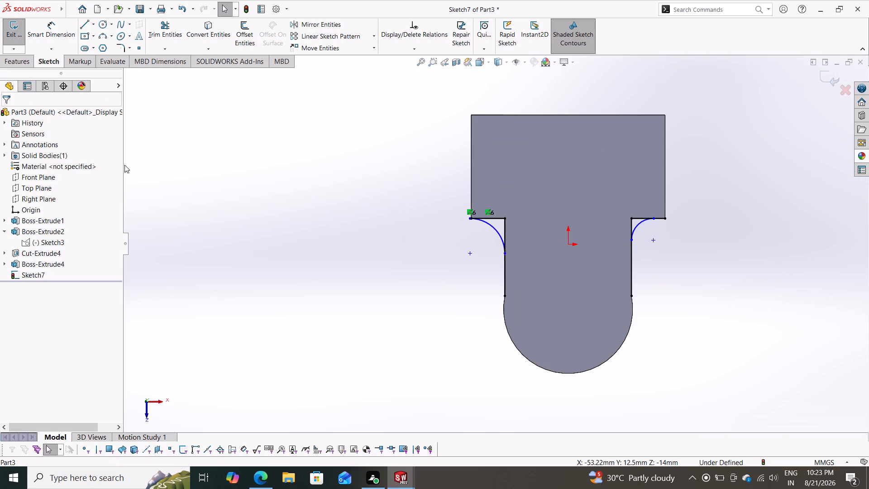
left_click(42, 37)
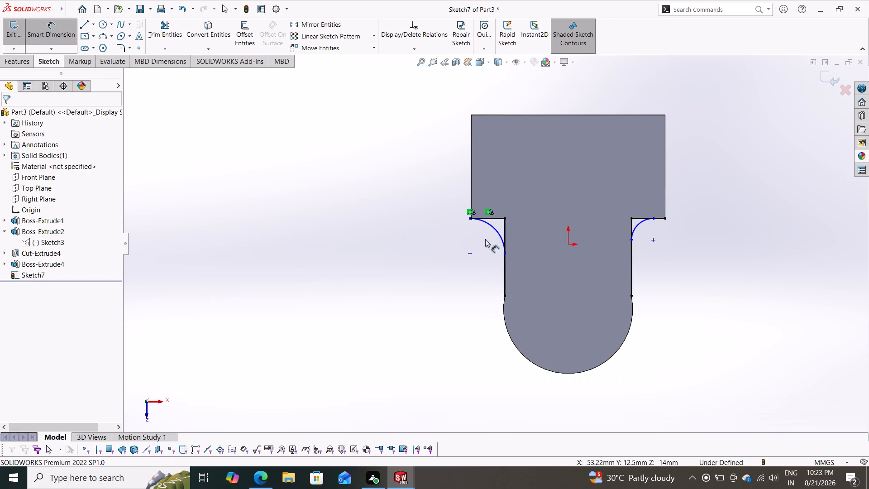
left_click(491, 226)
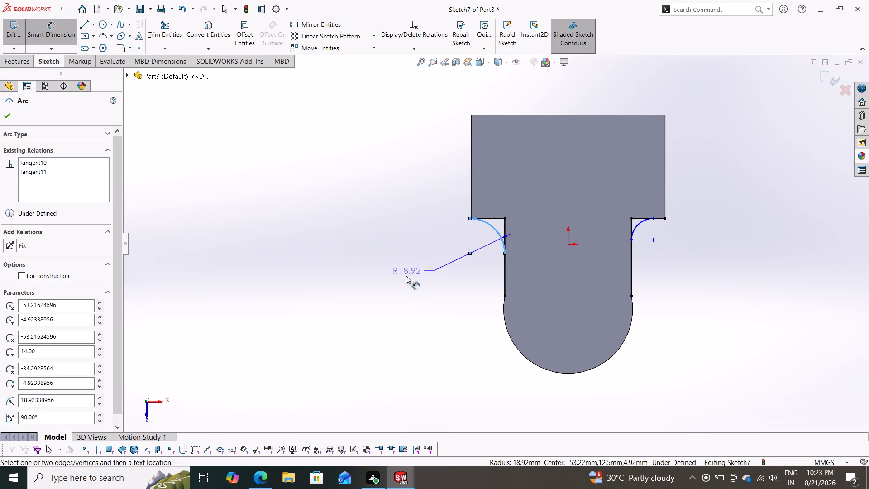
left_click(410, 294)
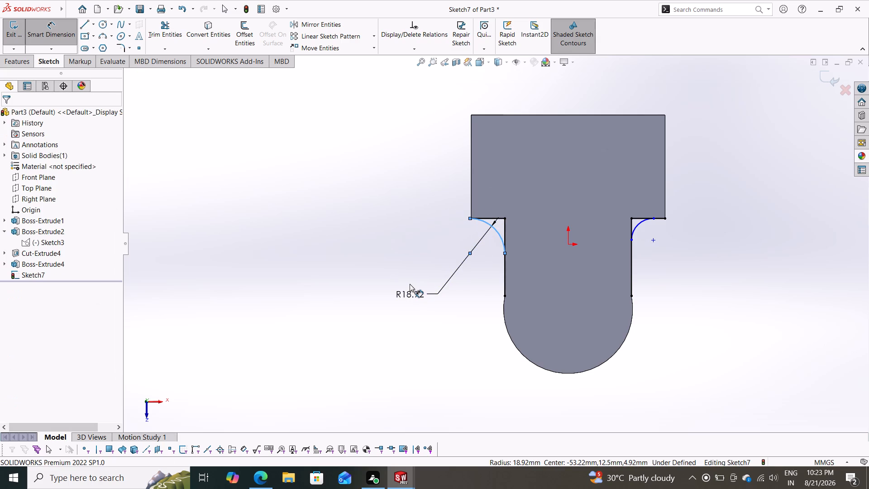
type("14")
key("Return")
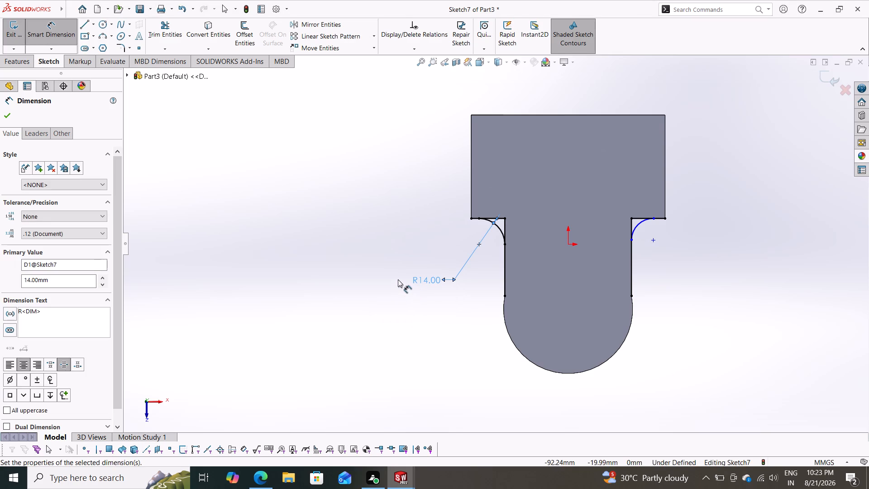
key("Escape")
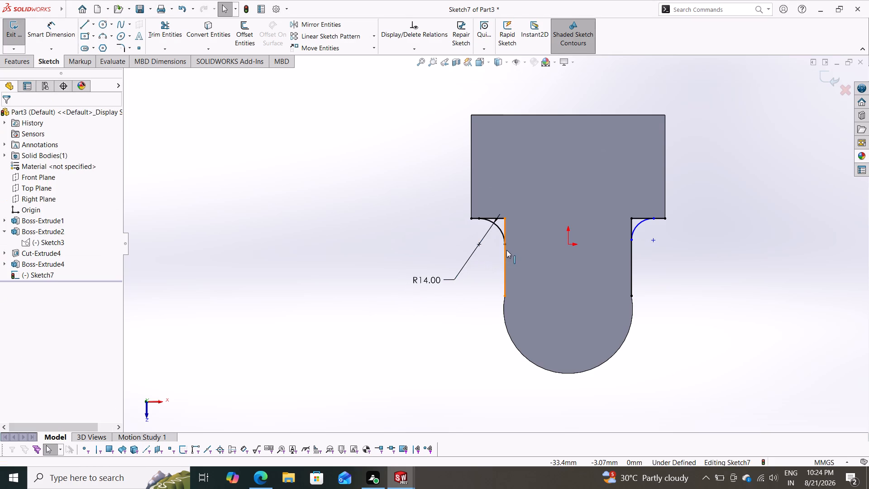
Delete the undimensioned arc at the positive-X inside neck corner.
left_click(636, 230)
key("Delete")
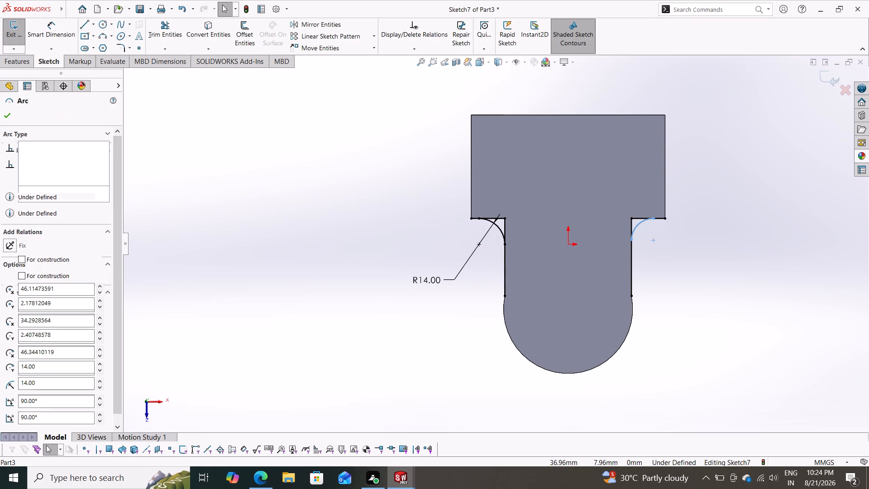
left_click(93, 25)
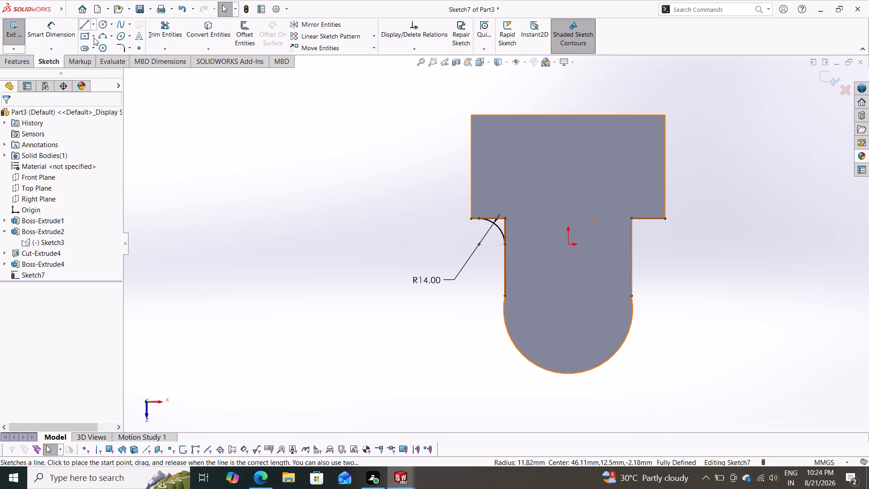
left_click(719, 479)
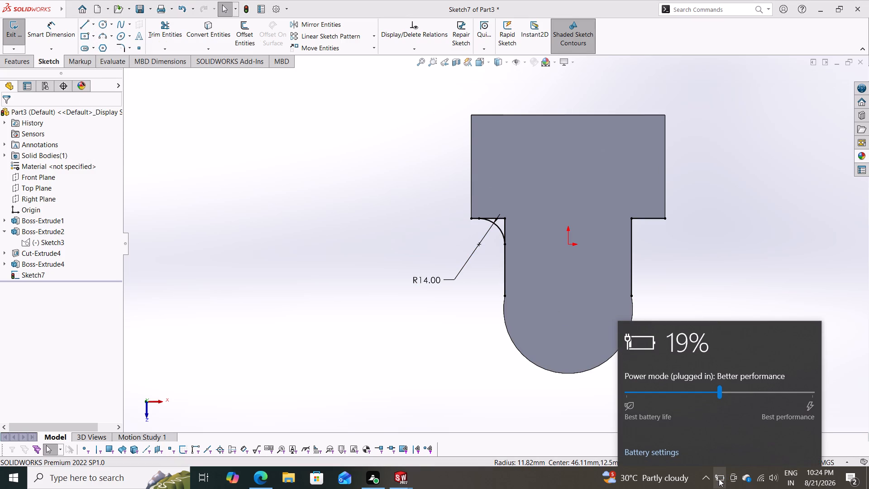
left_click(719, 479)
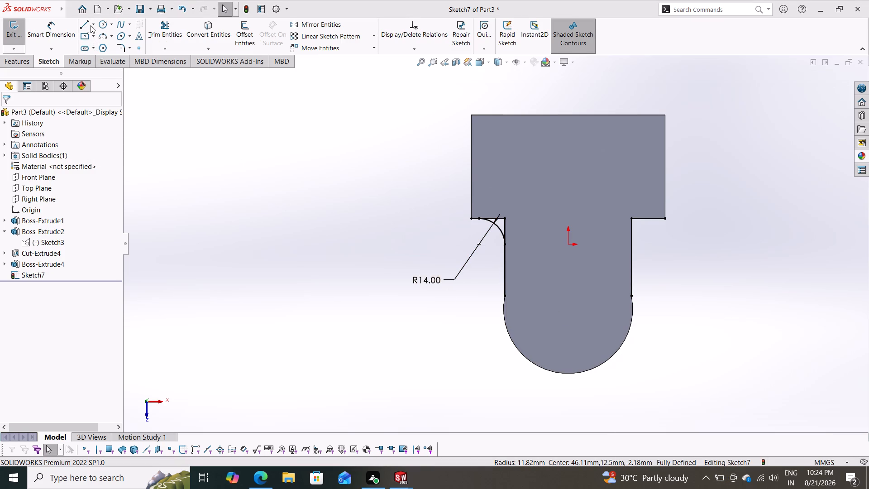
Draw a vertical centerline about 40.3 mm long from the origin toward the rounded end of the neck.
left_click(91, 25)
left_click(97, 48)
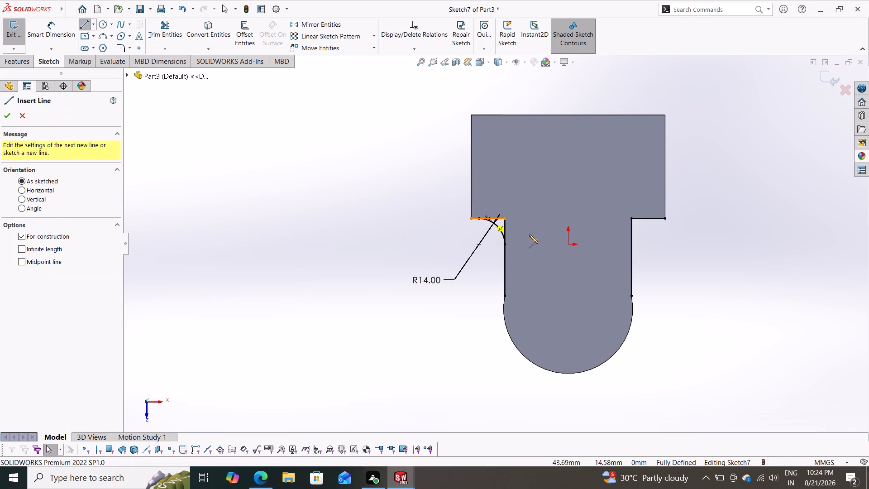
left_click(568, 245)
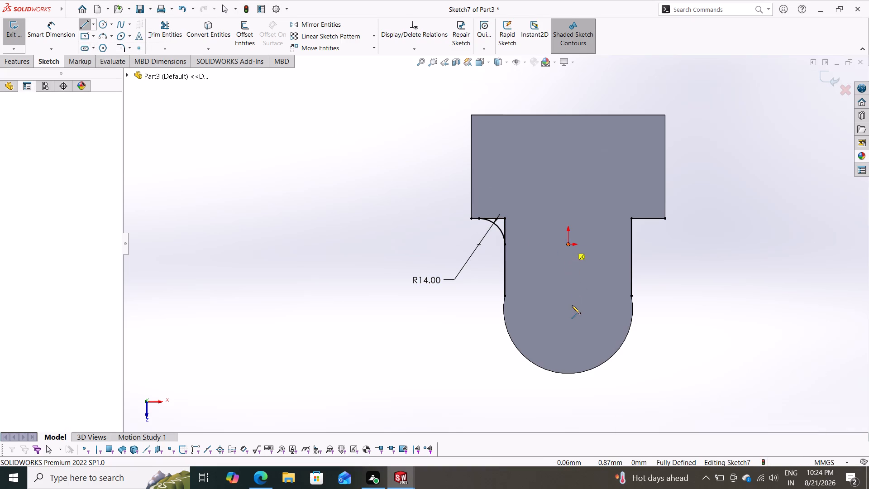
left_click(566, 319)
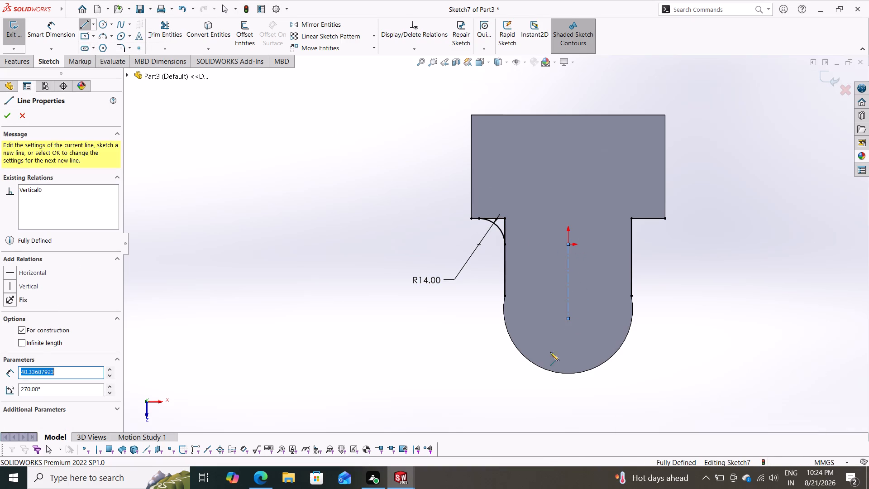
key("Escape")
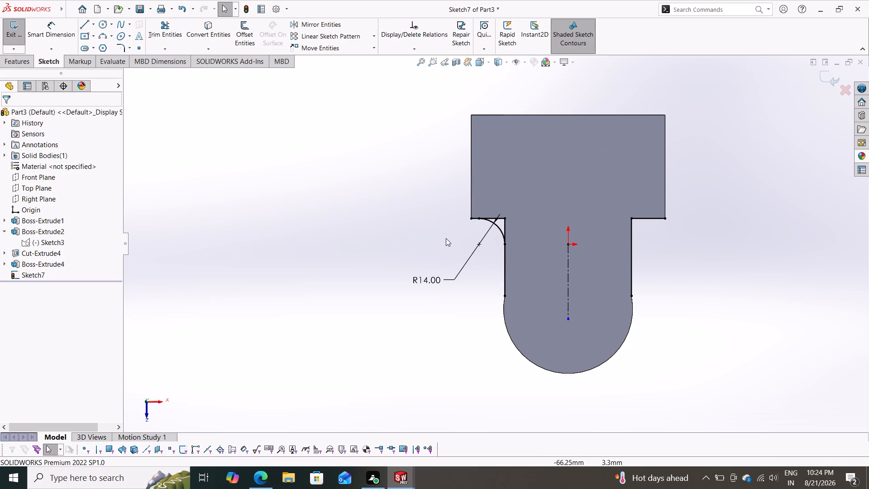
Mirror the 14 mm radius corner arc about the vertical centerline onto the positive-X neck corner.
left_click(320, 25)
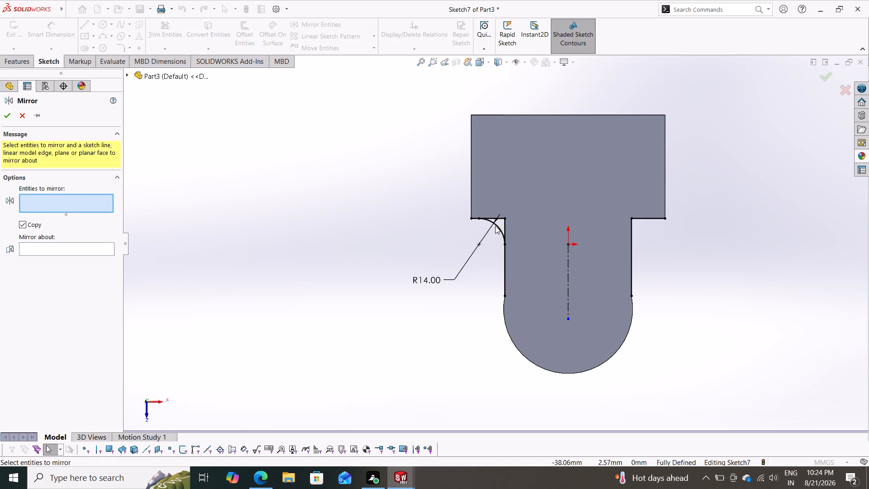
left_click(497, 225)
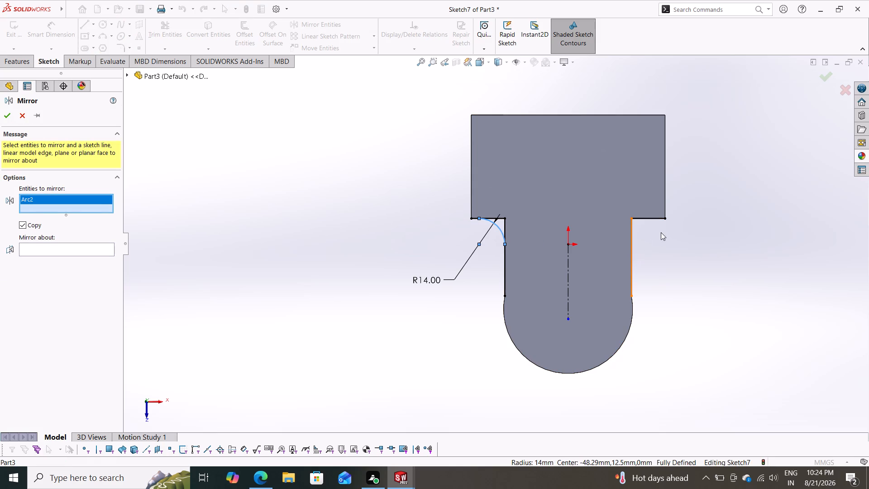
left_click(102, 251)
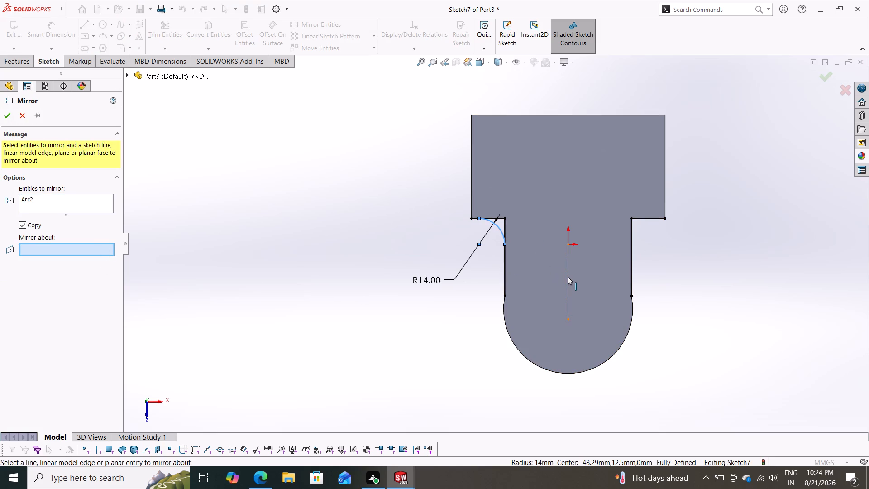
left_click(568, 277)
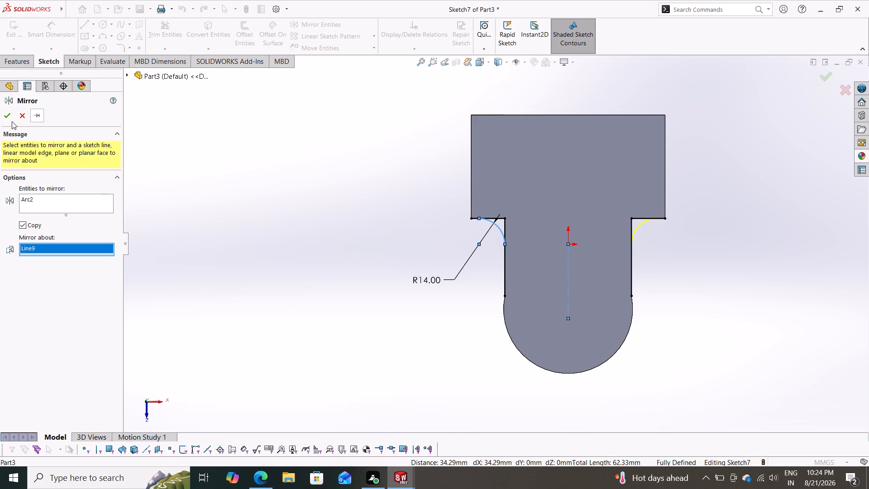
left_click(7, 118)
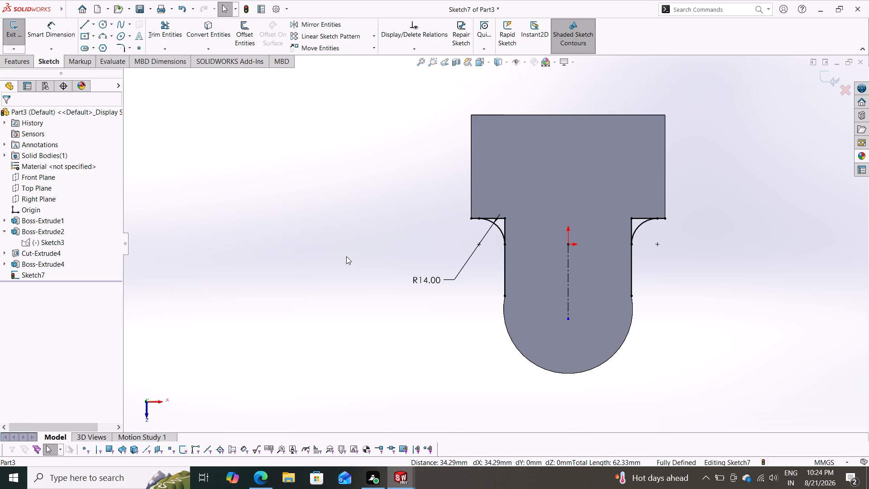
Power trim the shoulder and neck side lines beyond the arc ends on both sides, leaving a closed corner profile at each inside corner.
left_click(170, 33)
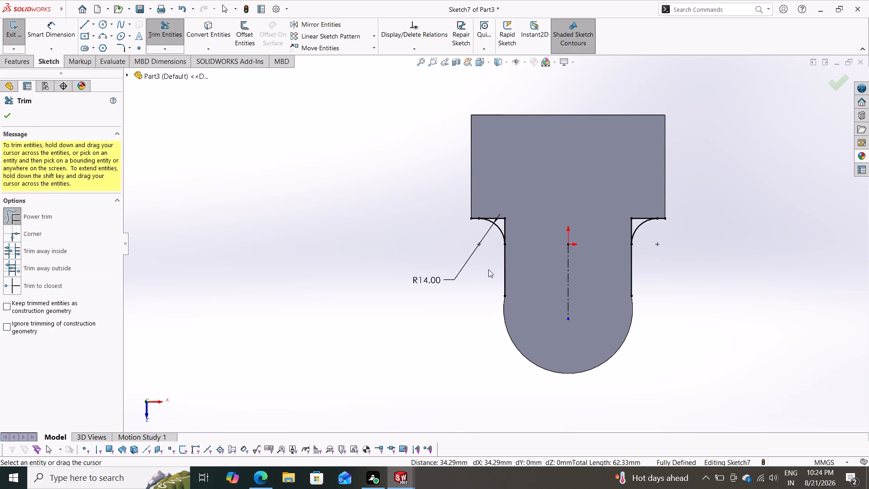
left_click_drag(481, 257, 514, 256)
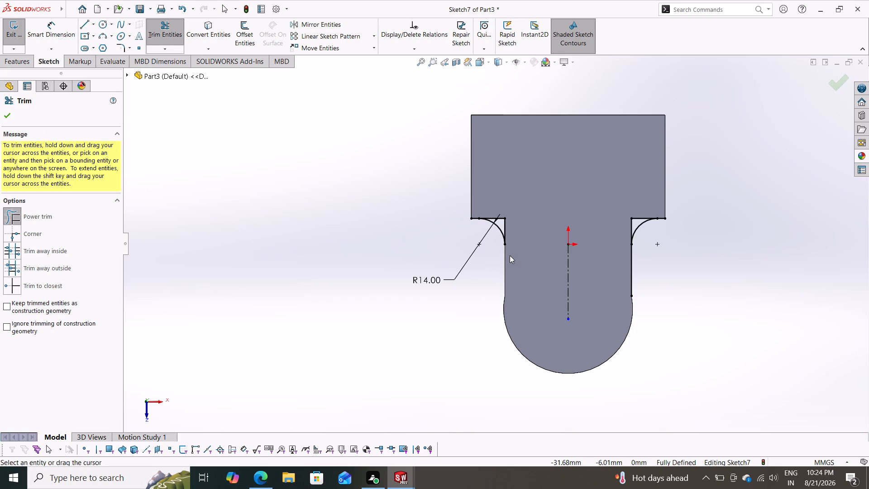
scroll(510, 255, "down", 2)
left_click_drag(463, 175, 457, 206)
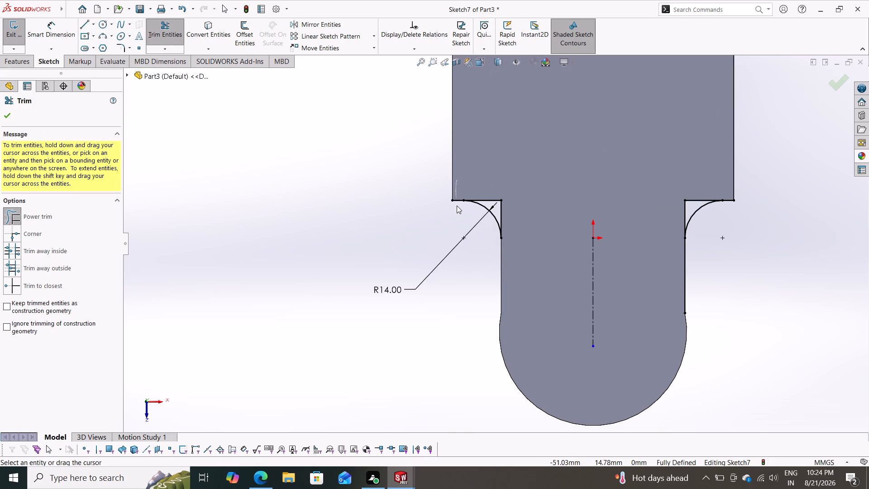
left_click_drag(457, 206, 457, 213)
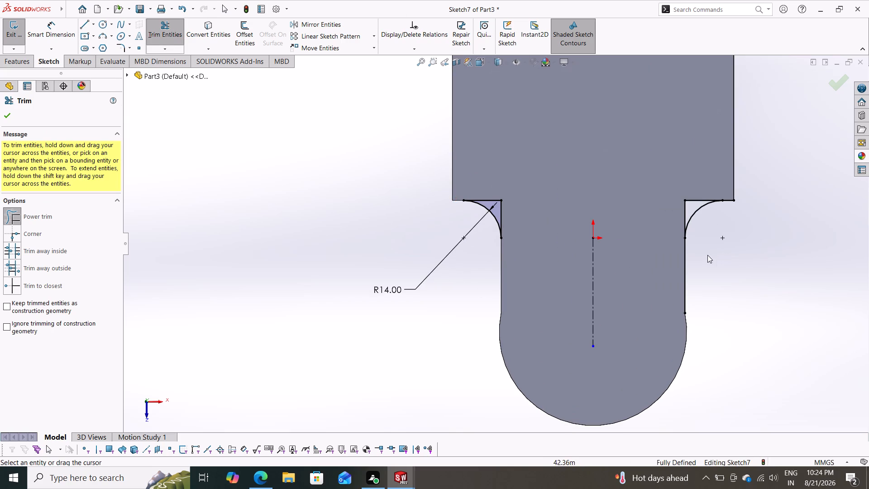
left_click_drag(707, 254, 663, 265)
left_click_drag(664, 265, 699, 261)
left_click_drag(728, 180, 726, 195)
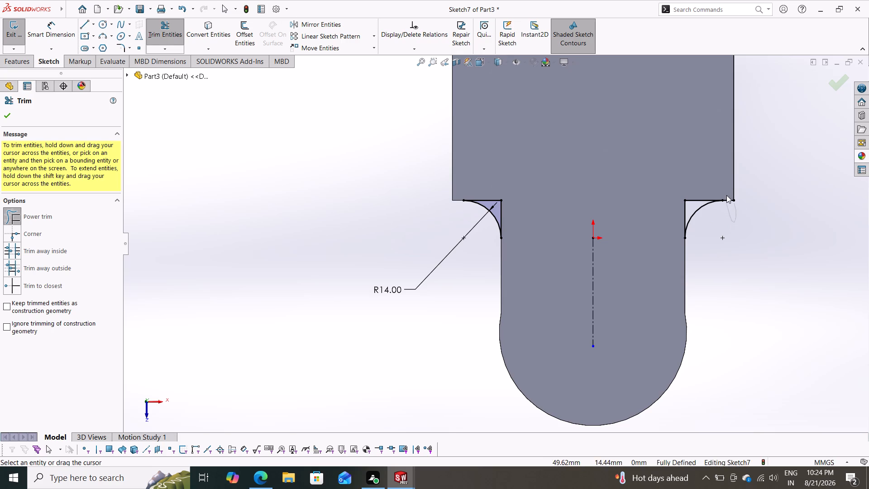
left_click_drag(726, 195, 727, 191)
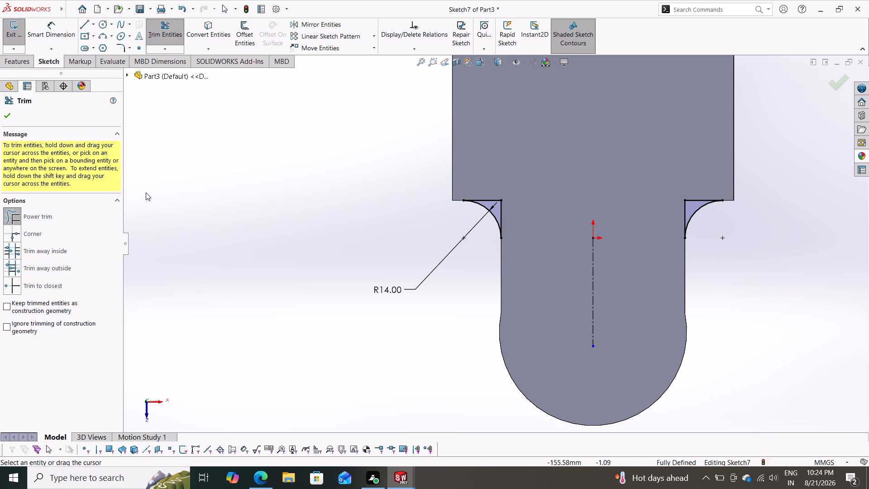
Extrude both closed corner profiles as a boss, blind 25 mm in the reversed direction into the neck corners, merged with the body.
left_click(1, 115)
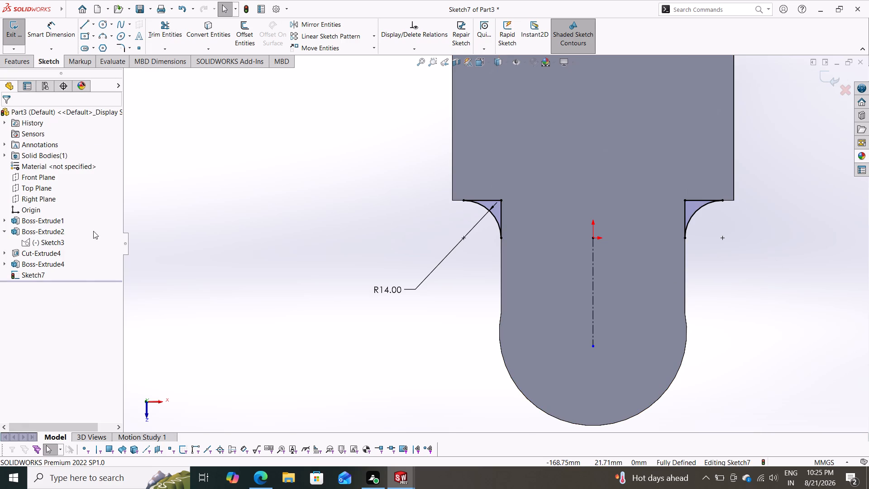
left_click(10, 56)
left_click(16, 32)
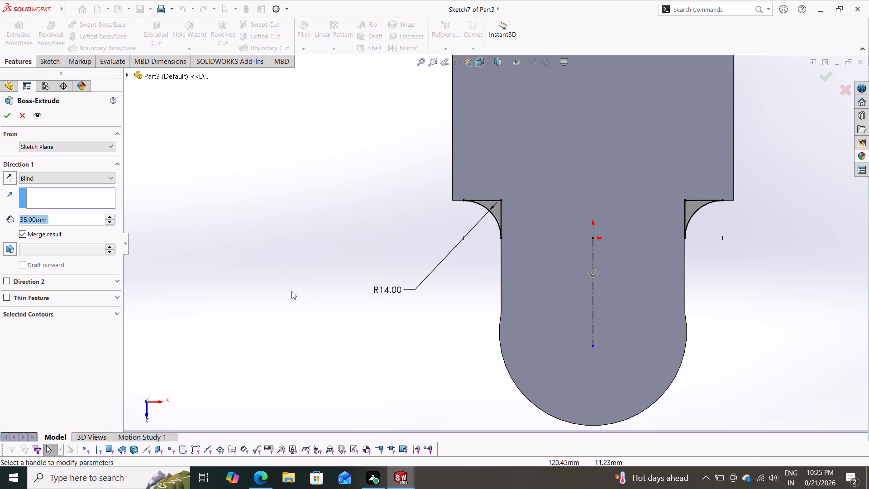
middle_click_drag(306, 308, 333, 244)
scroll(342, 267, "down", 1)
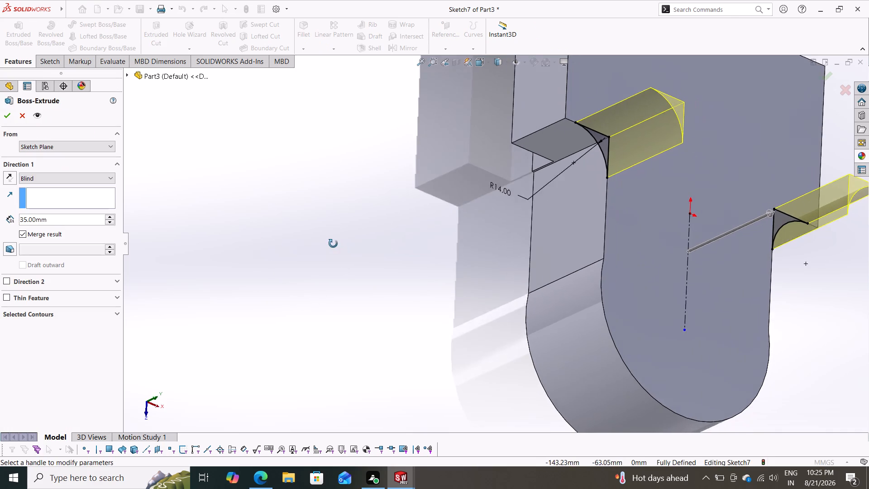
middle_click_drag(333, 244, 287, 208)
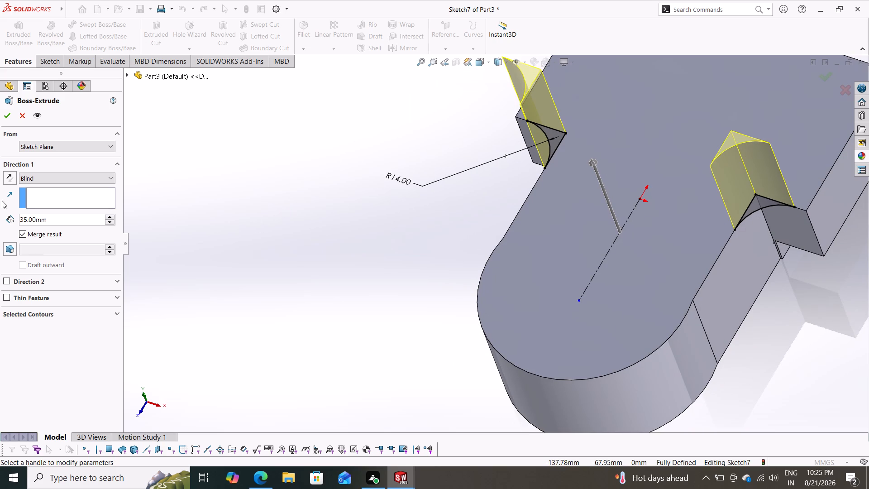
left_click(7, 173)
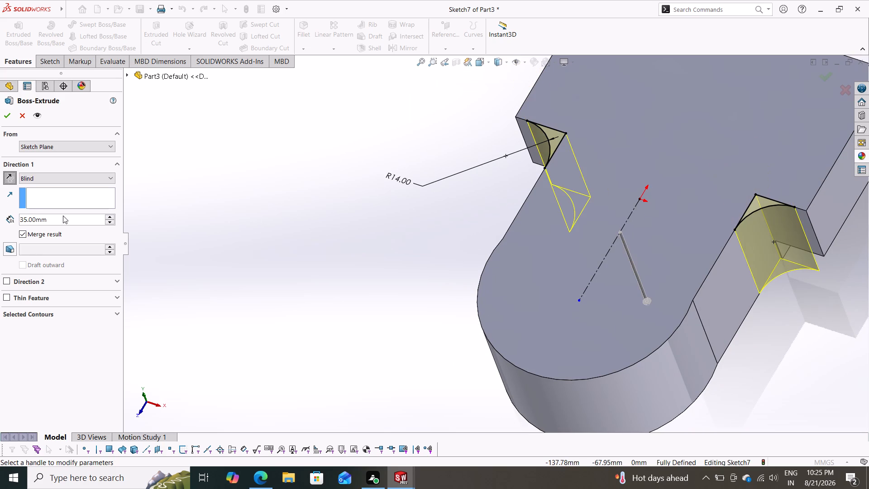
middle_click_drag(243, 278, 376, 259)
scroll(374, 267, "down", 2)
scroll(374, 267, "up", 5)
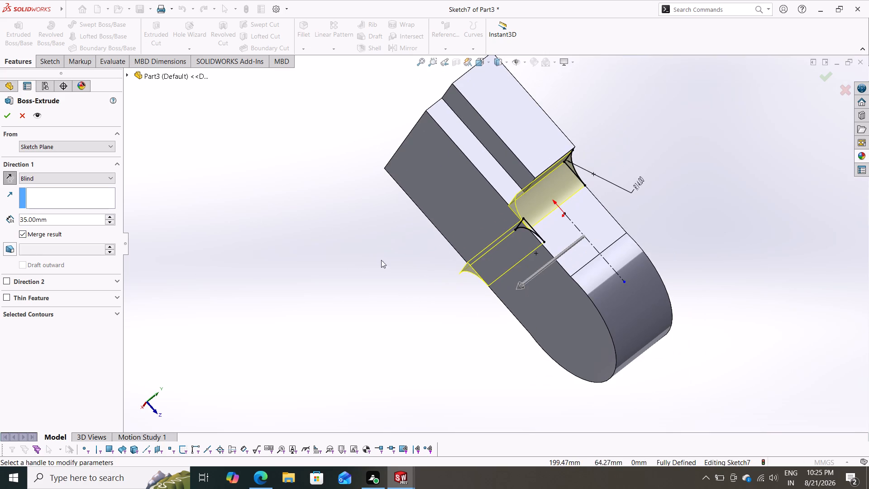
middle_click_drag(692, 197, 516, 188)
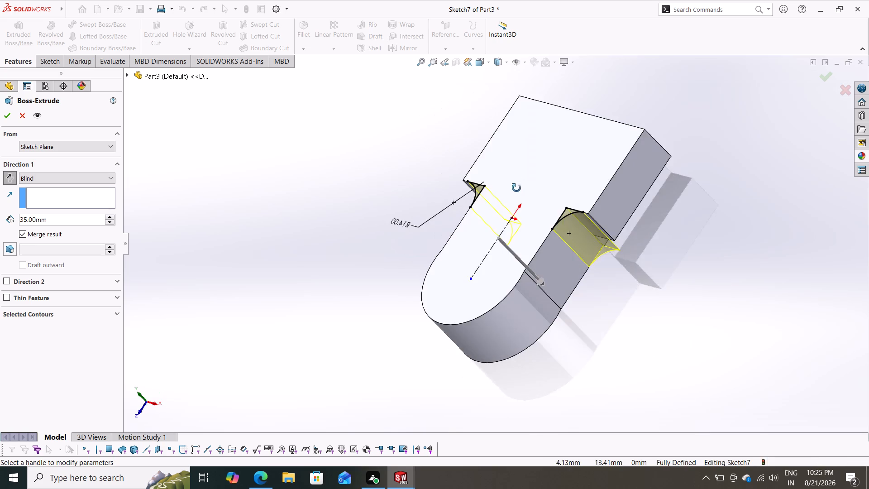
middle_click_drag(516, 188, 493, 154)
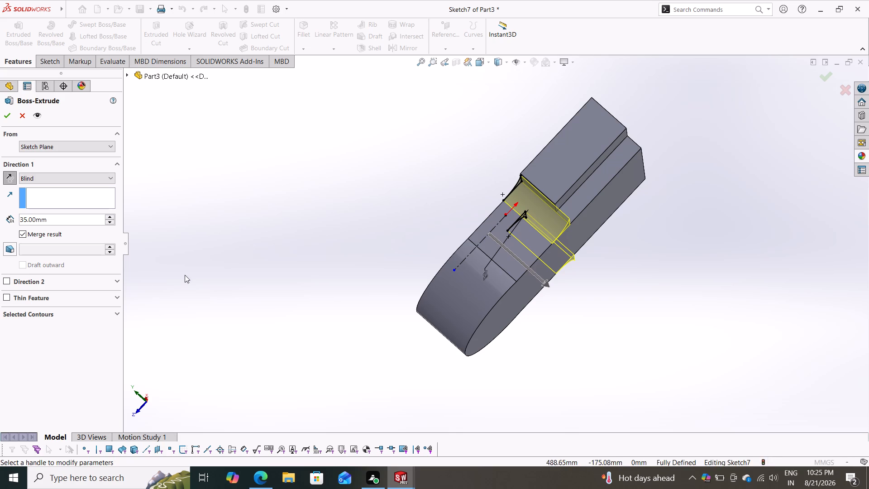
left_click_drag(52, 220, 0, 231)
type("20")
key("Return")
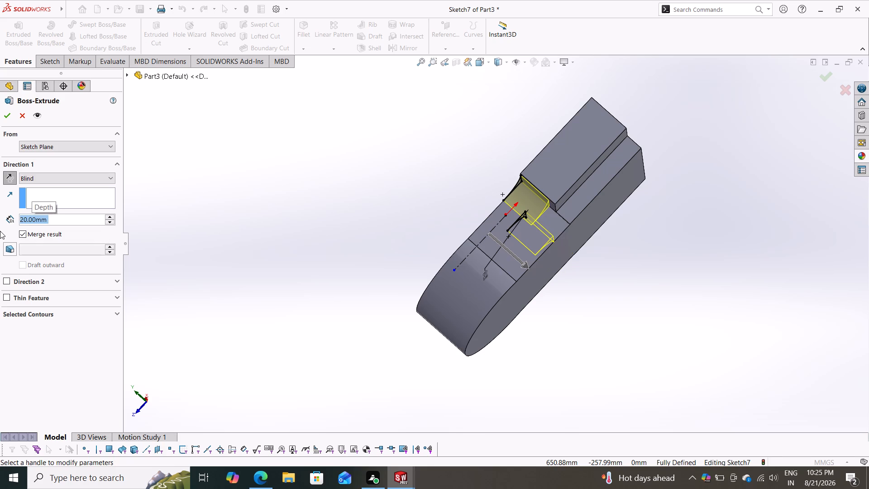
type("25")
key("Return")
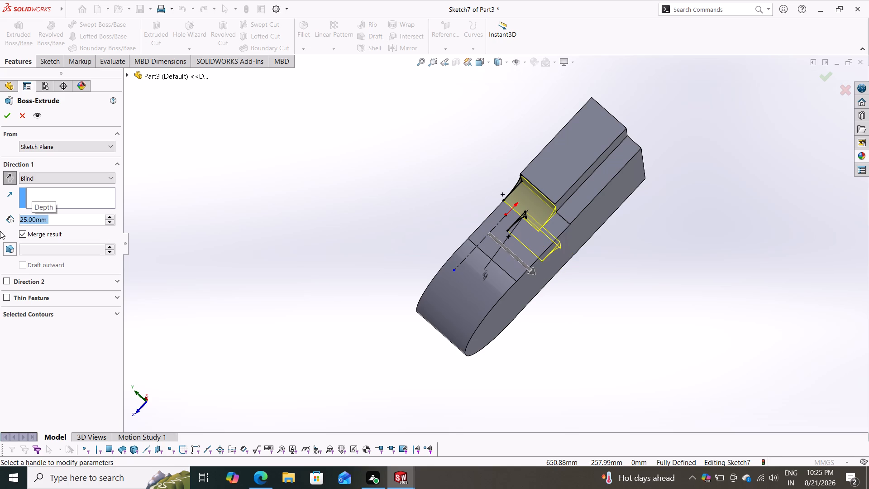
left_click(4, 115)
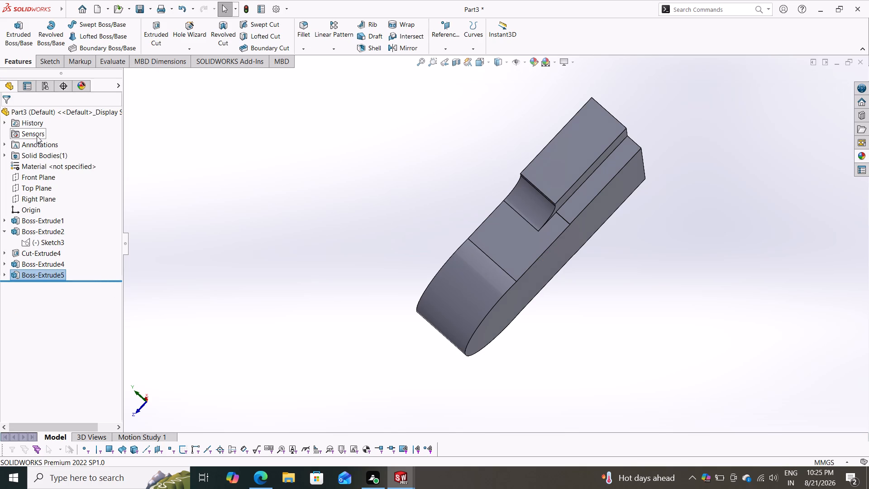
Examine the extruded inside neck corners and the stepped underside of the part from above and below.
middle_click_drag(298, 186, 374, 211)
scroll(299, 187, "down", 1)
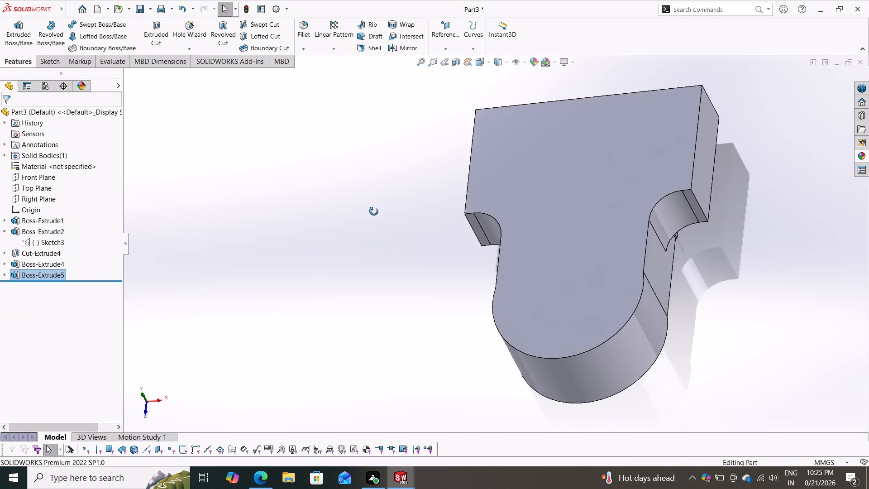
middle_click_drag(374, 211, 449, 85)
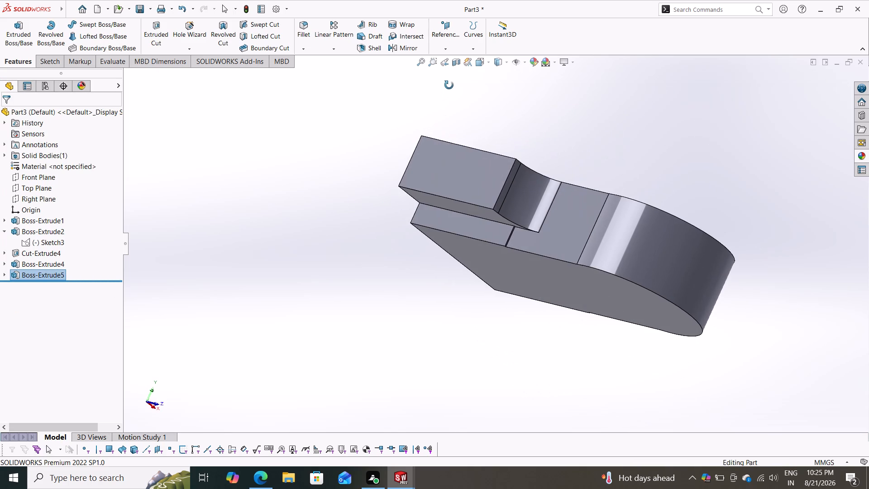
middle_click_drag(449, 85, 336, 86)
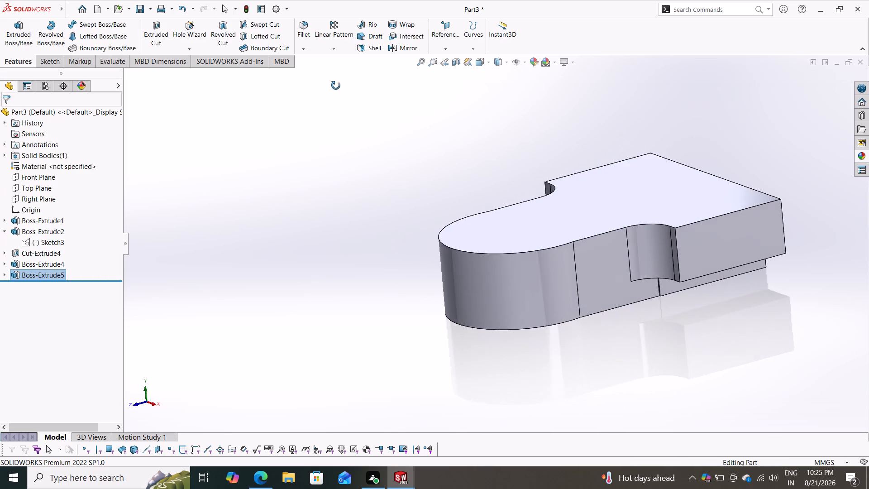
middle_click_drag(336, 86, 334, 82)
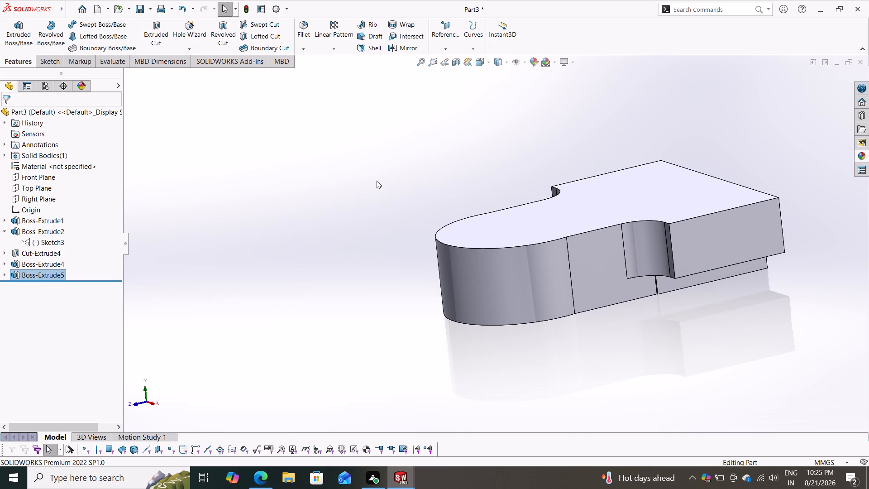
middle_click_drag(376, 187, 367, 115)
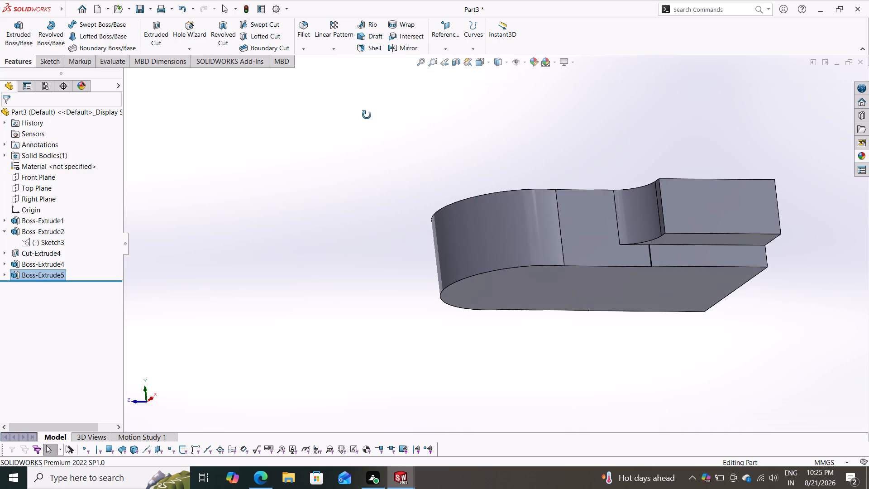
middle_click_drag(367, 115, 379, 211)
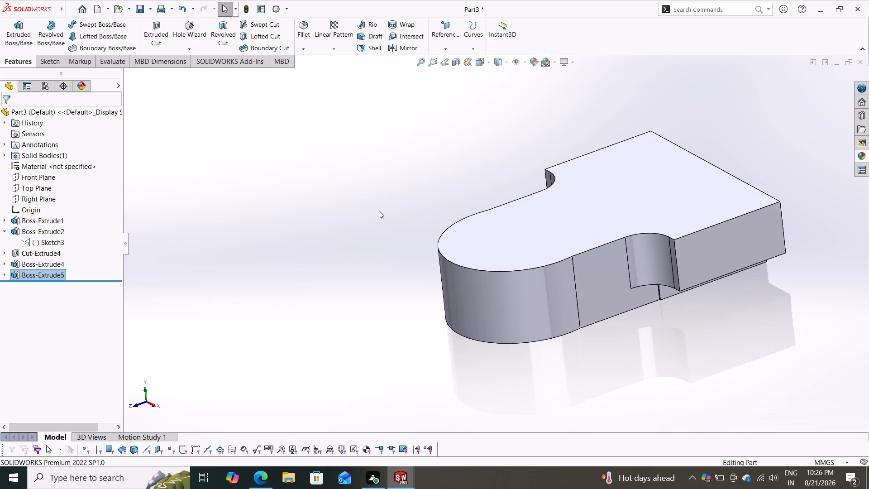
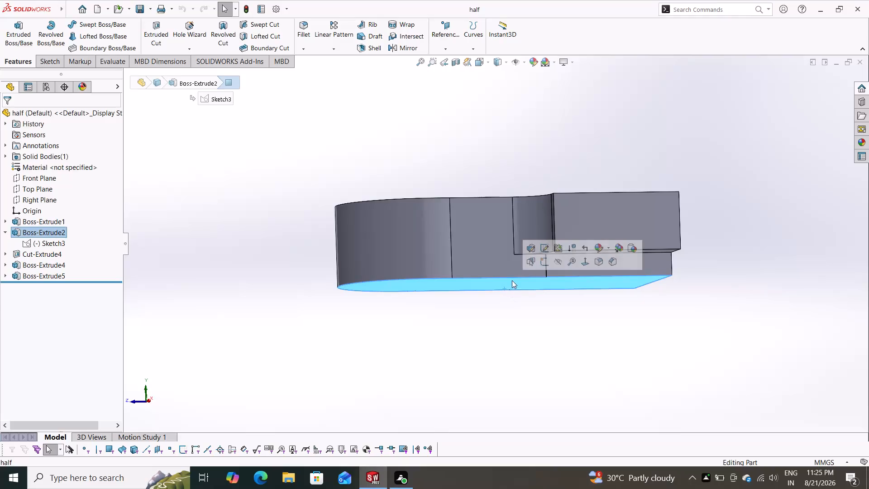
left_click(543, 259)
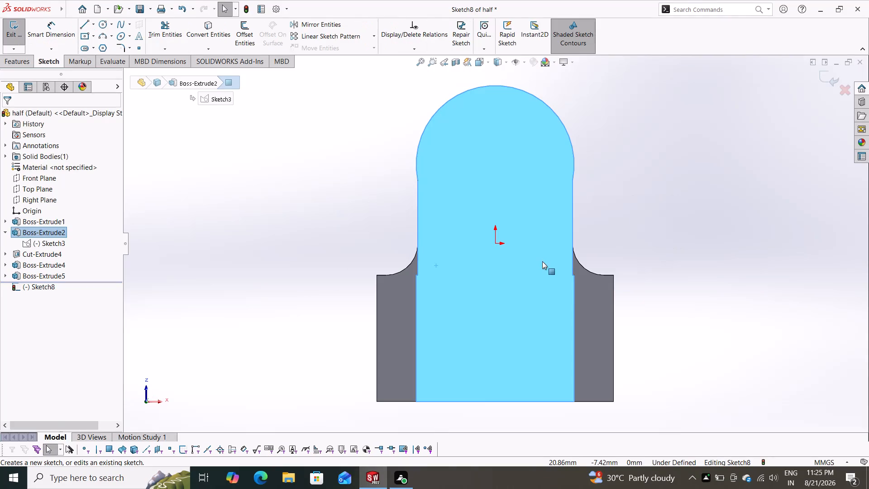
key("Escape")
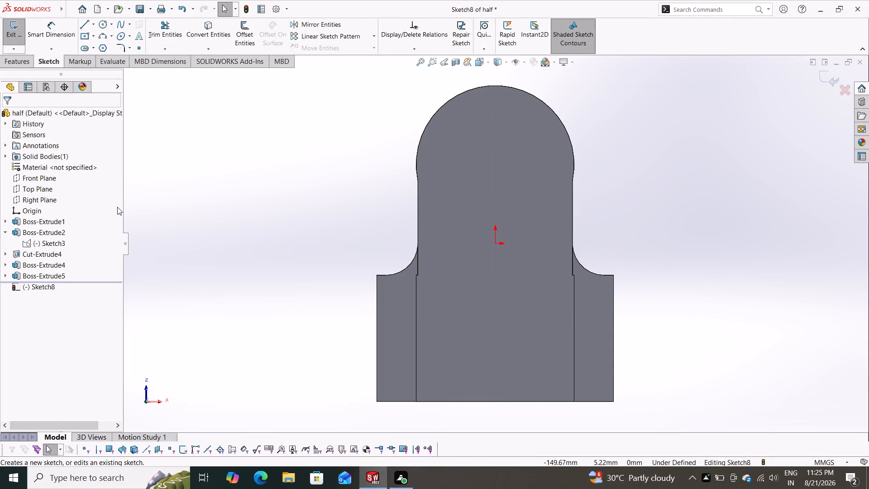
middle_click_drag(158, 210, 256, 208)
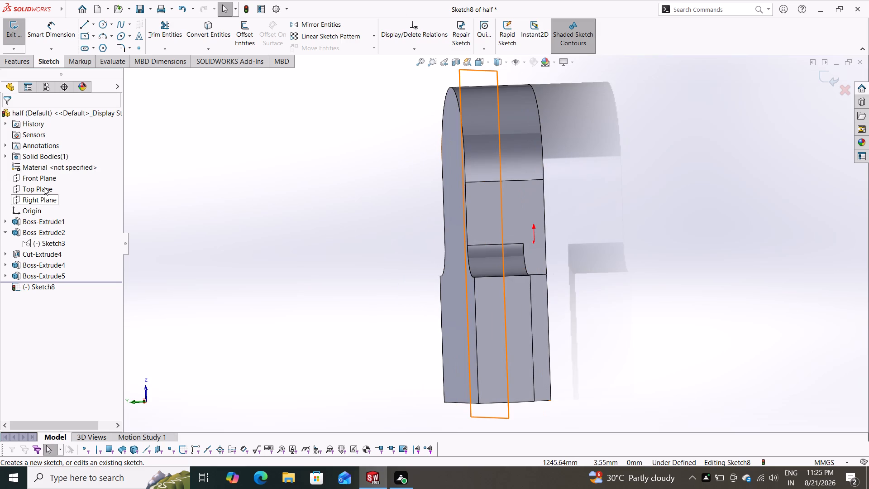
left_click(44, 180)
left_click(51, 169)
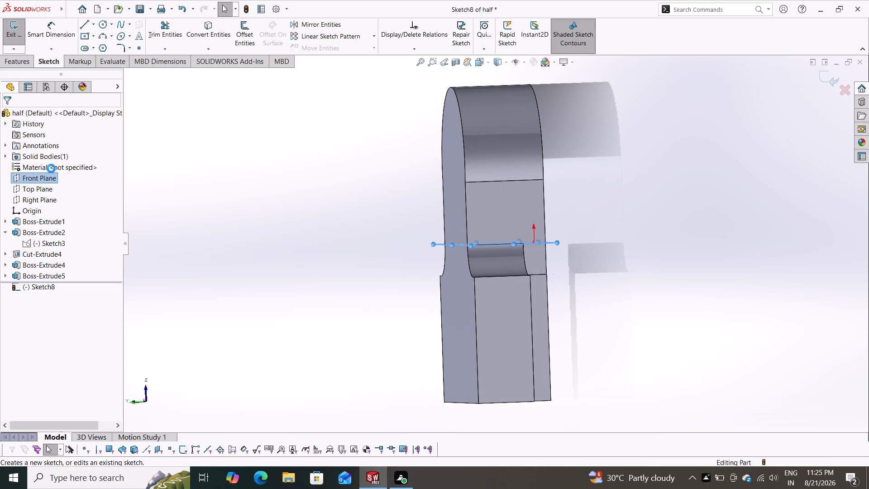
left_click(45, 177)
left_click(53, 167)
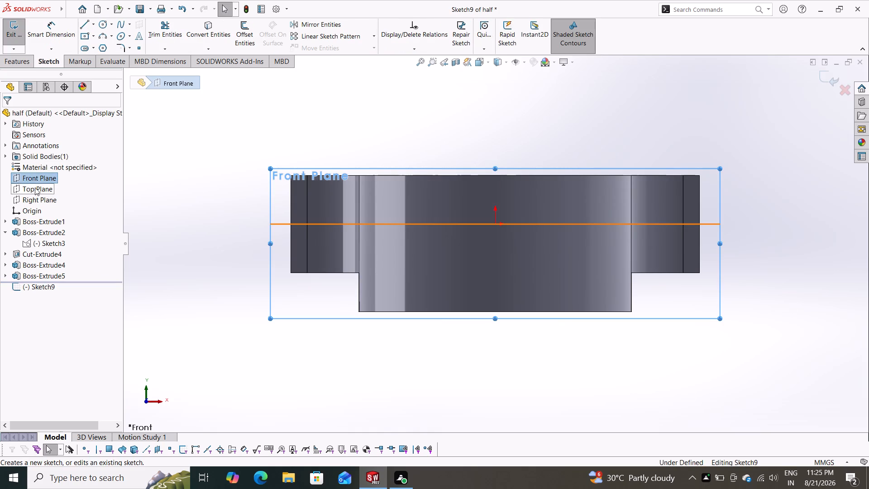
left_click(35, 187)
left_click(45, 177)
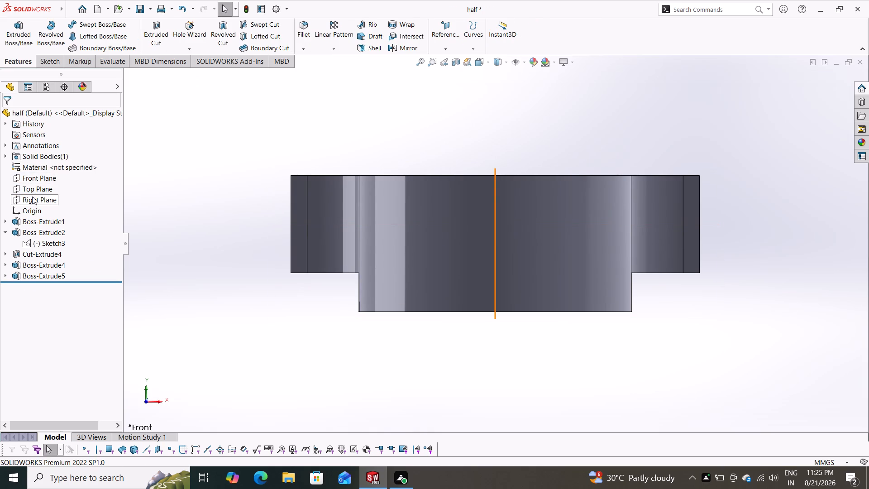
On a Right Plane sketch, draw a vertical line about 65.6 mm down the part's flat end and an 18 mm horizontal line inward from its lower end.
left_click(32, 197)
left_click(45, 183)
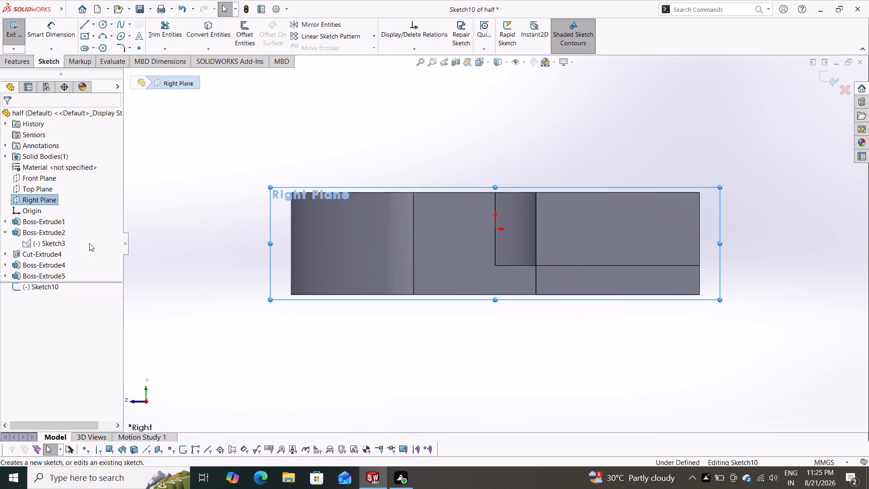
key("Escape")
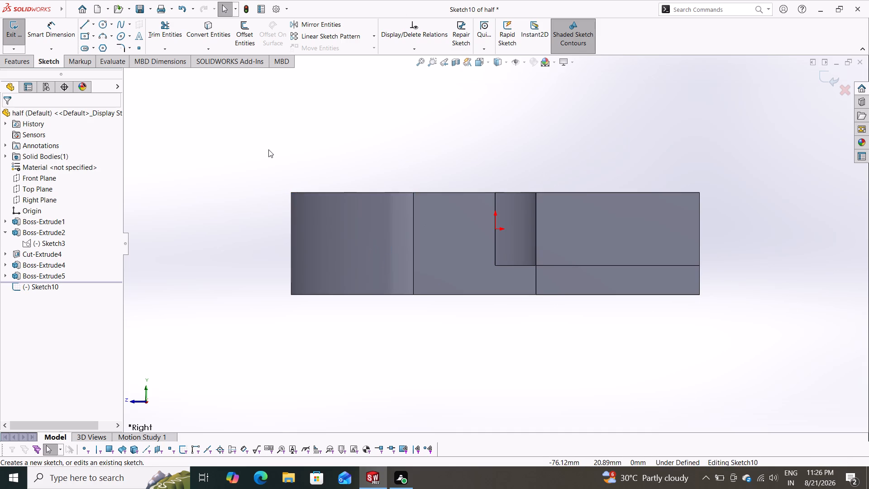
left_click(81, 23)
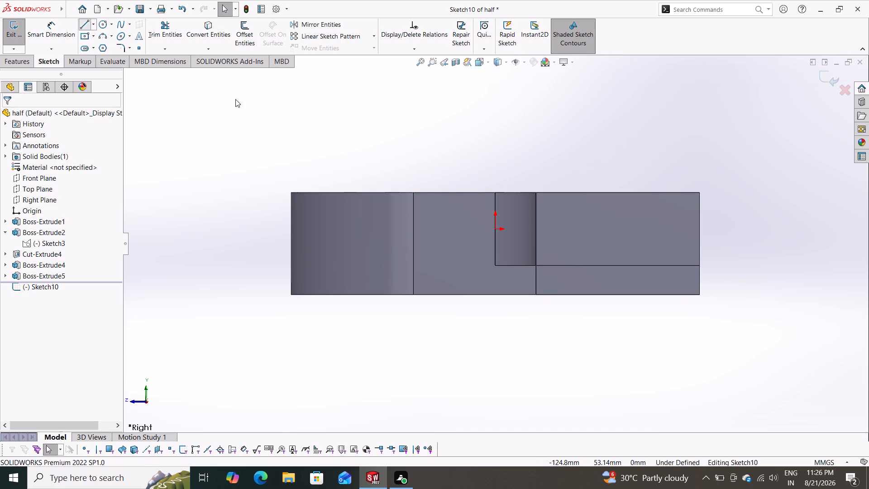
left_click(698, 192)
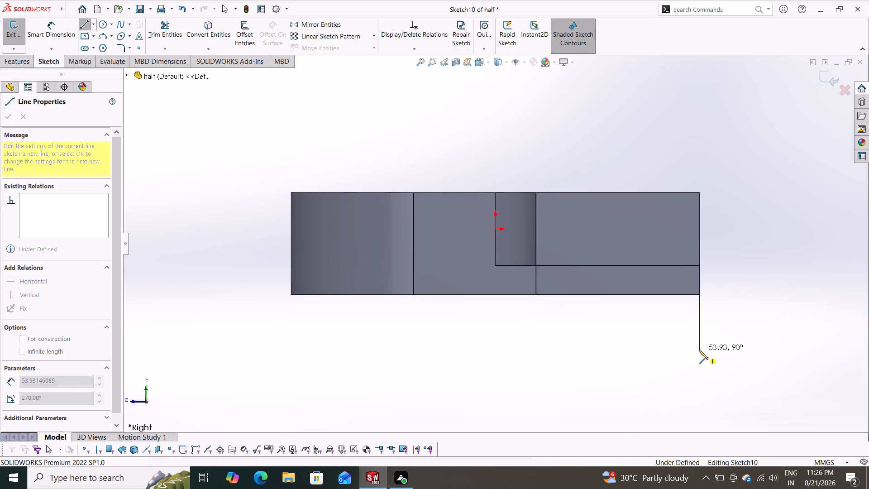
left_click(697, 384)
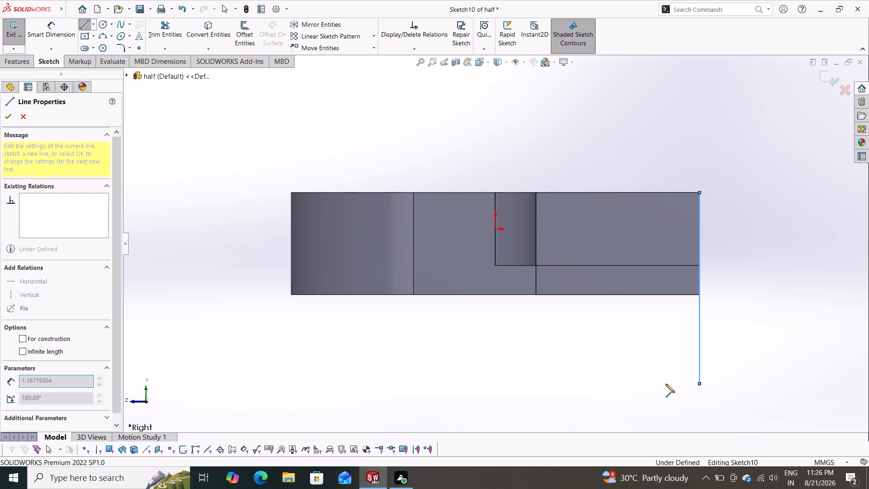
left_click(647, 385)
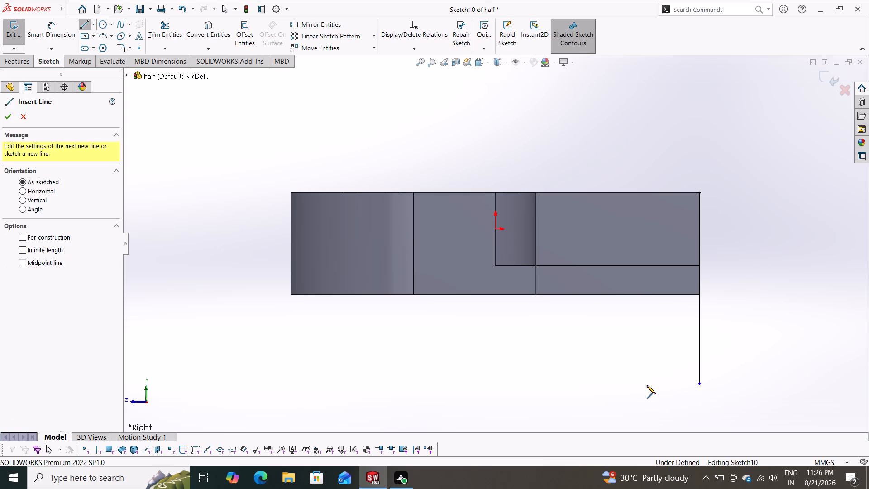
left_click(700, 384)
key("Escape")
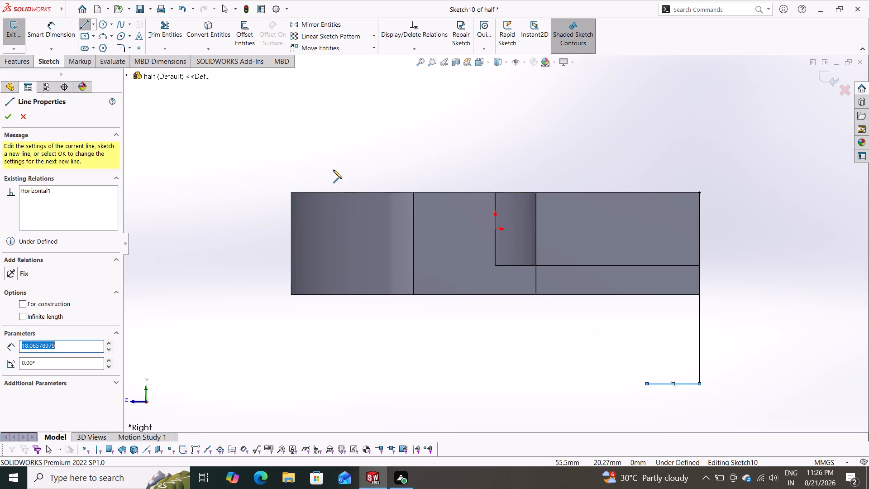
Dimension the short horizontal line to 15 mm and the vertical line to 65 mm.
left_click(62, 31)
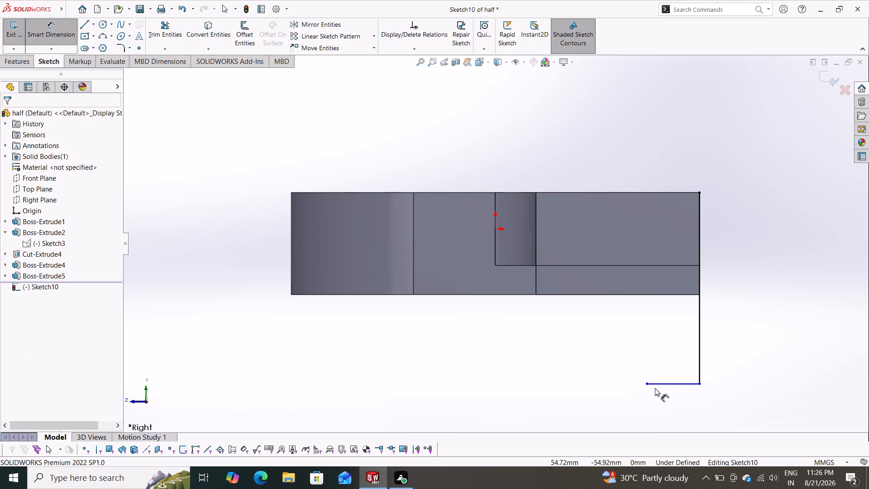
left_click(663, 385)
left_click(669, 401)
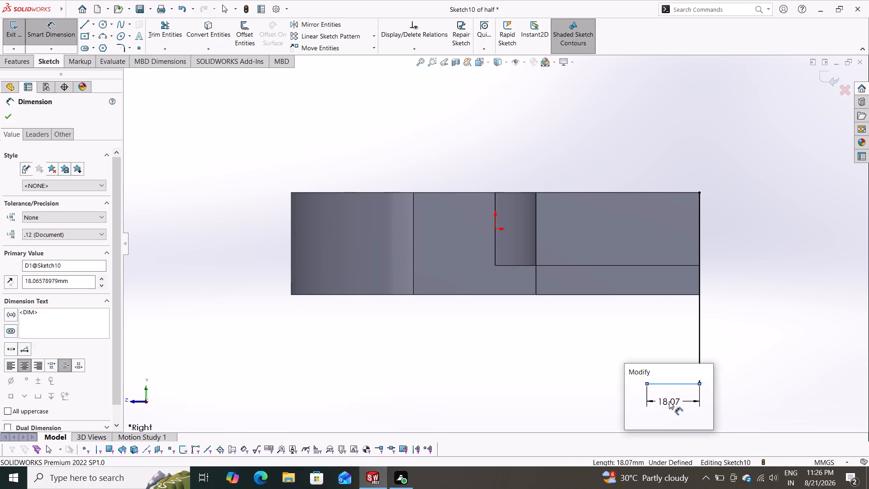
type("15")
key("Return")
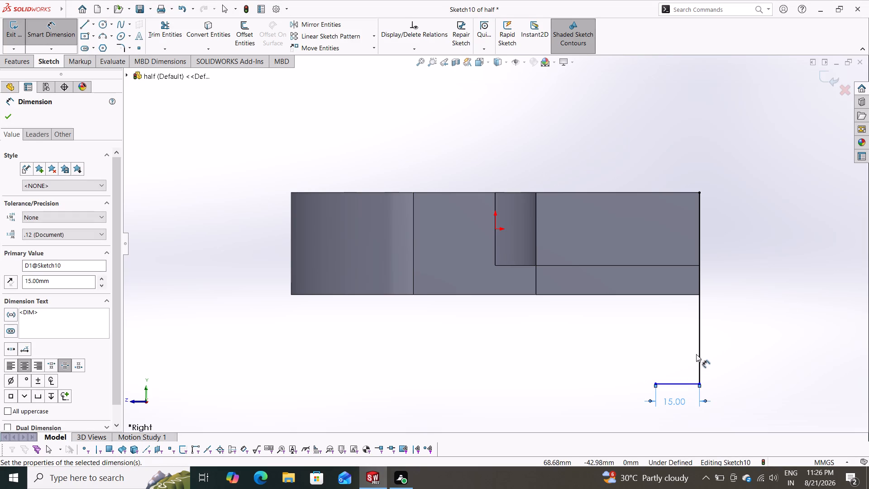
left_click(700, 352)
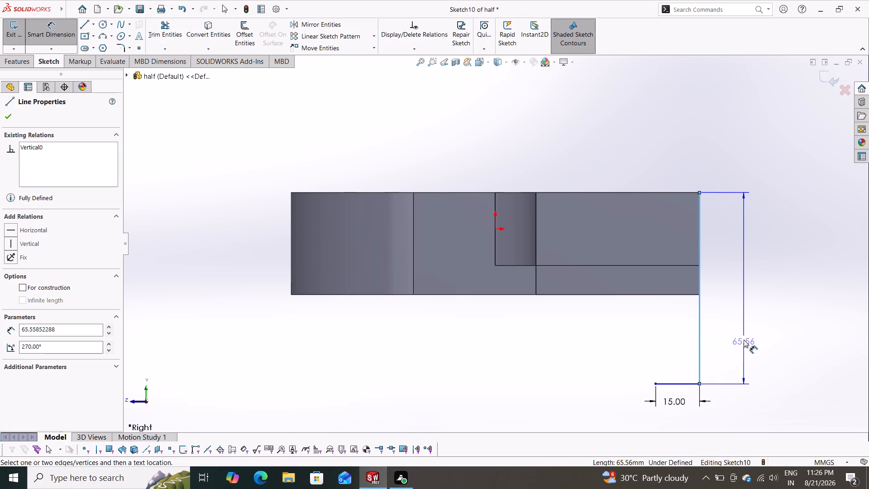
left_click(744, 329)
type("65")
key("Return")
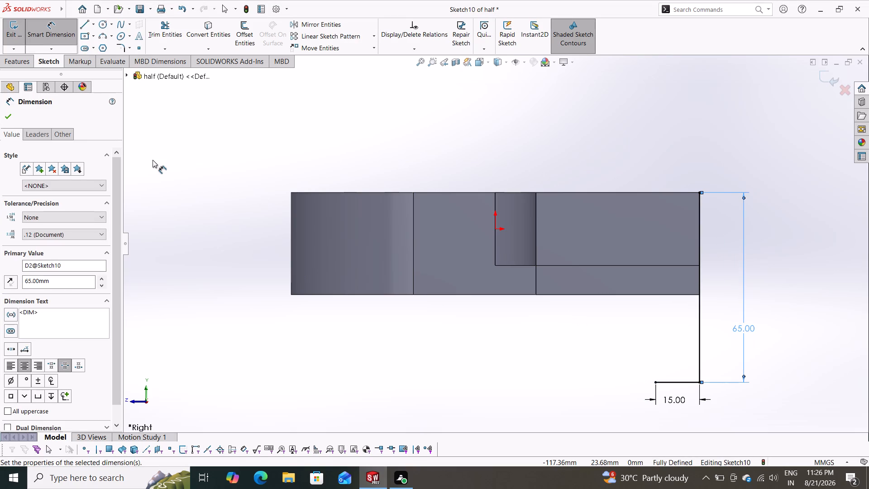
left_click(8, 112)
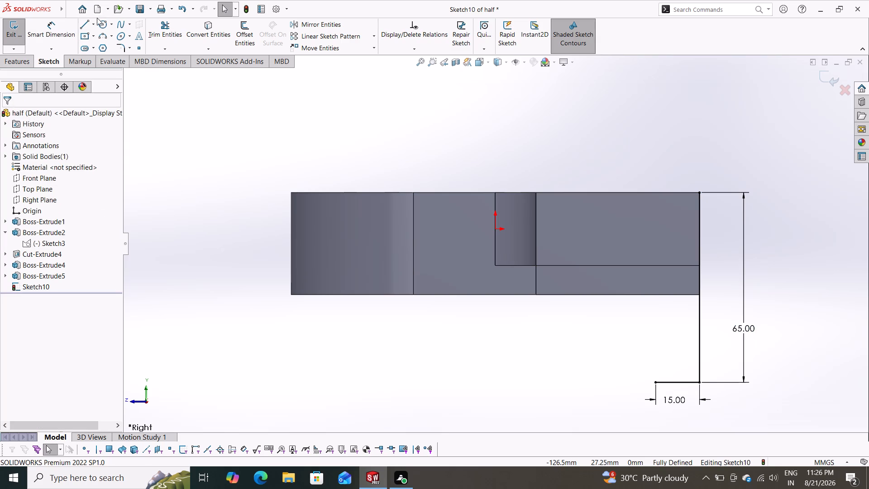
Draw a circle centred directly above the horizontal line's free end, tangent to that line, and set its diameter to 30 mm.
left_click(102, 25)
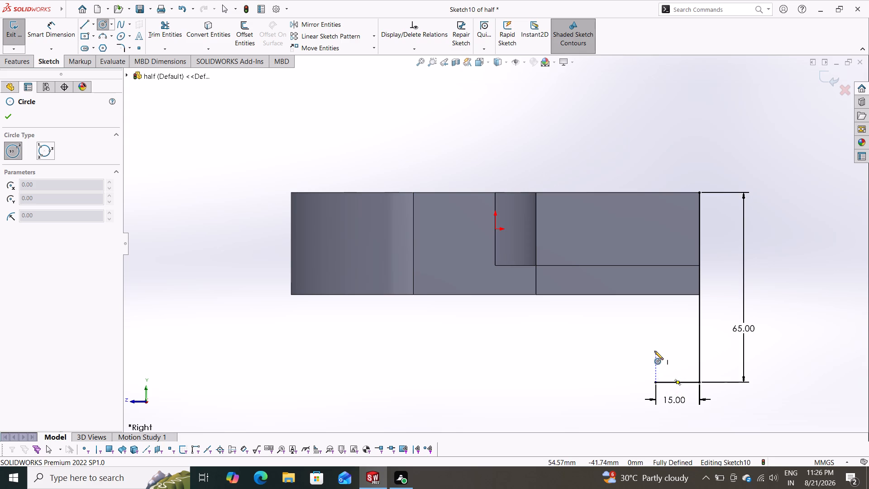
left_click(655, 339)
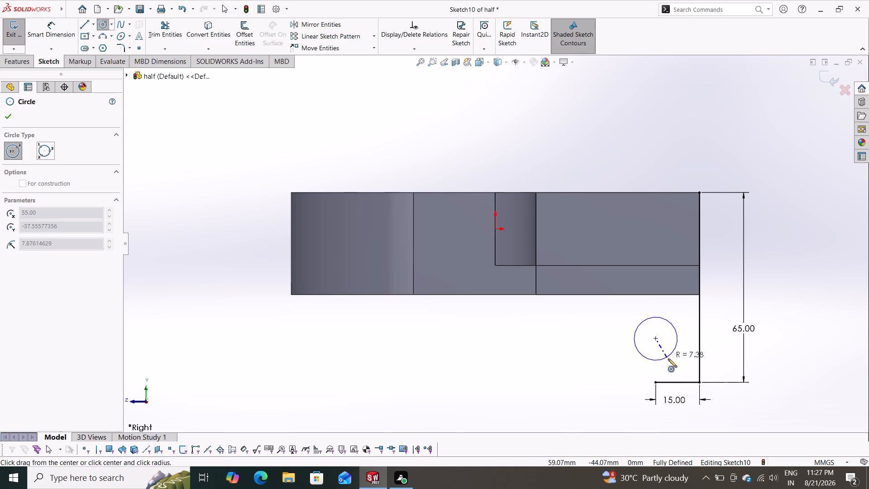
left_click(655, 381)
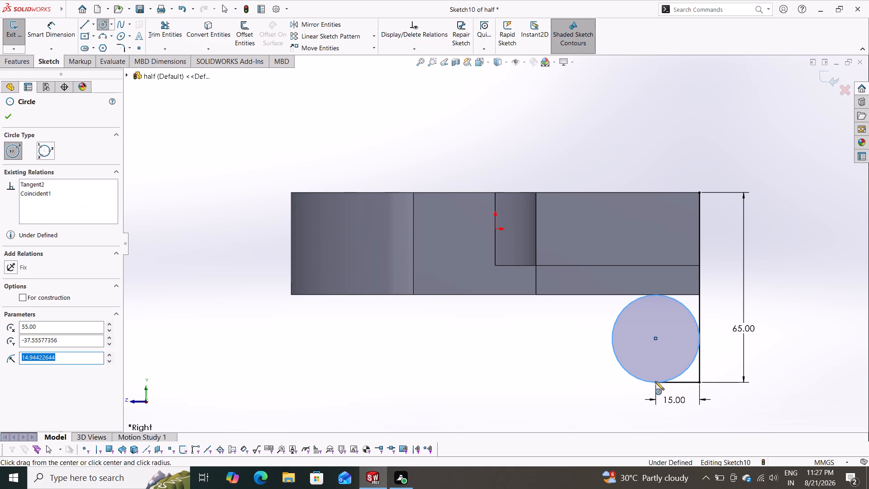
key("Escape")
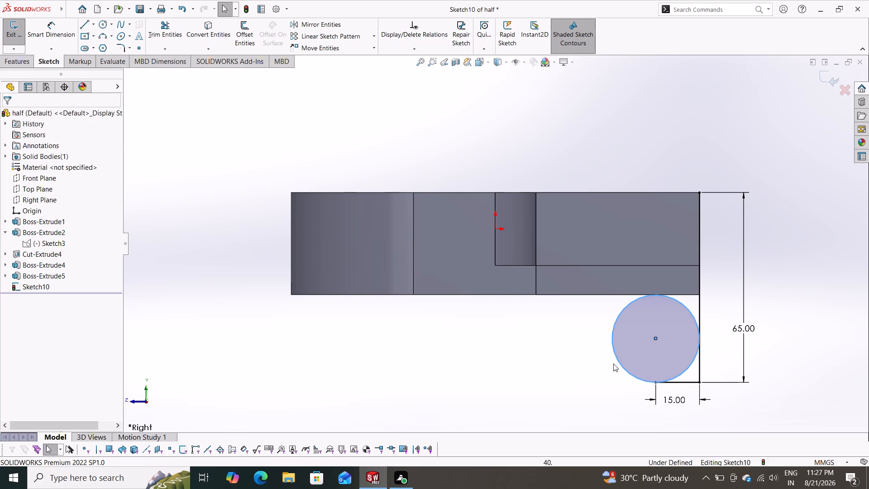
left_click(50, 29)
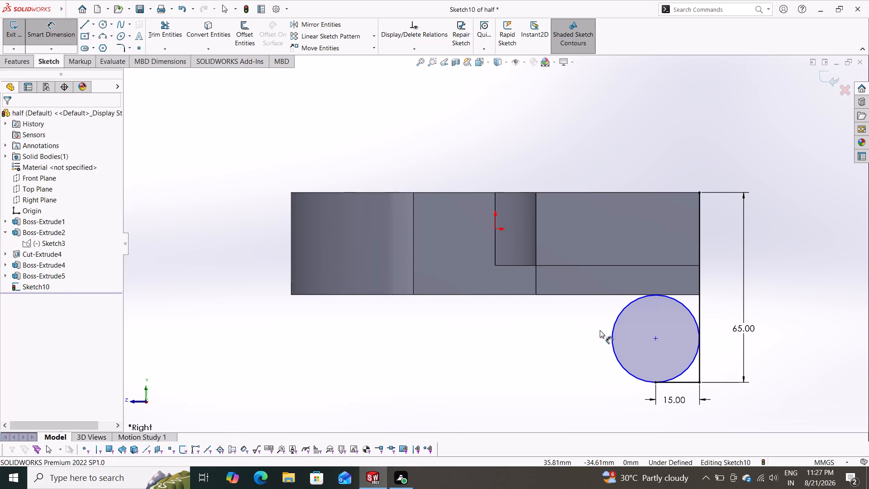
left_click(611, 332)
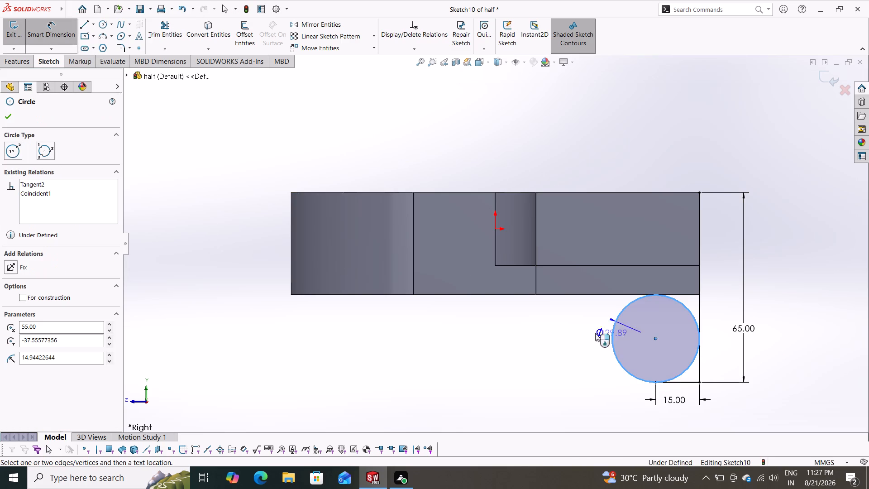
left_click(583, 336)
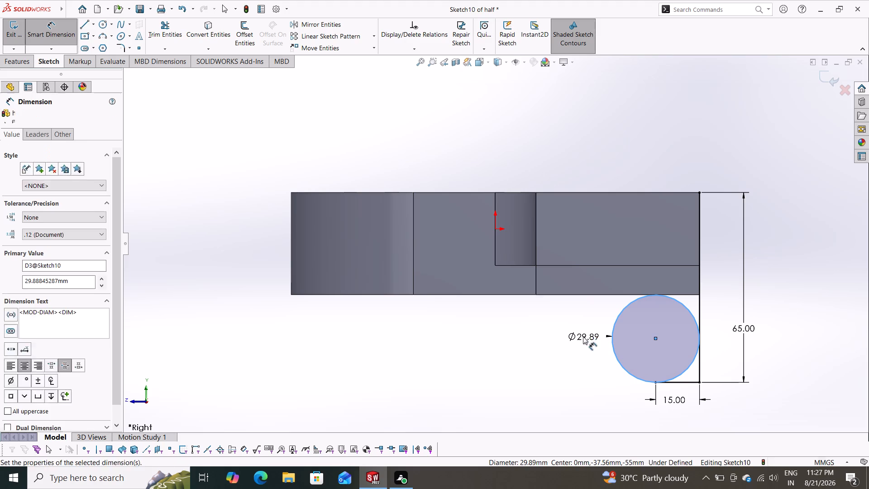
type("30")
key("Return")
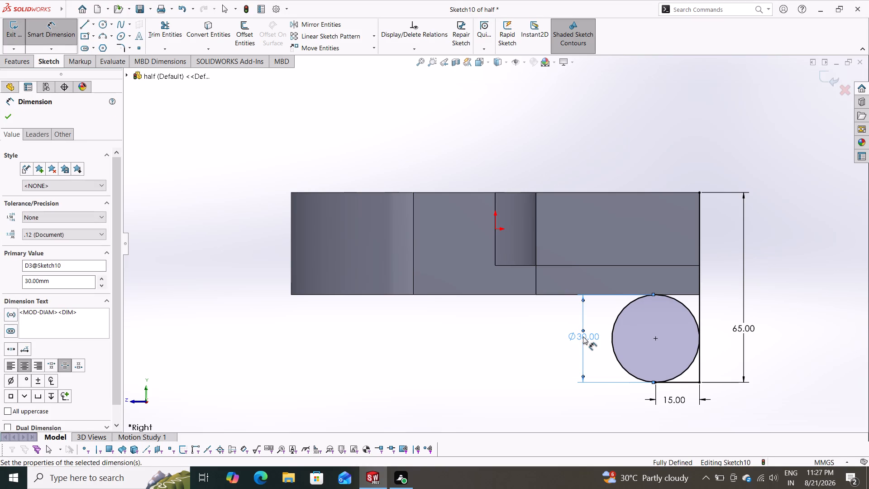
left_click(9, 113)
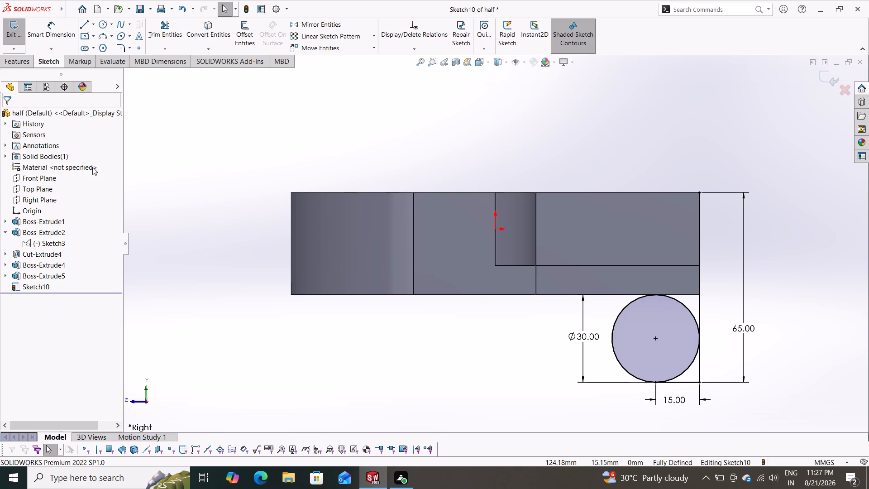
Draw a smaller circle concentric with the 30 mm circle and set its diameter to 10 mm.
left_click(103, 28)
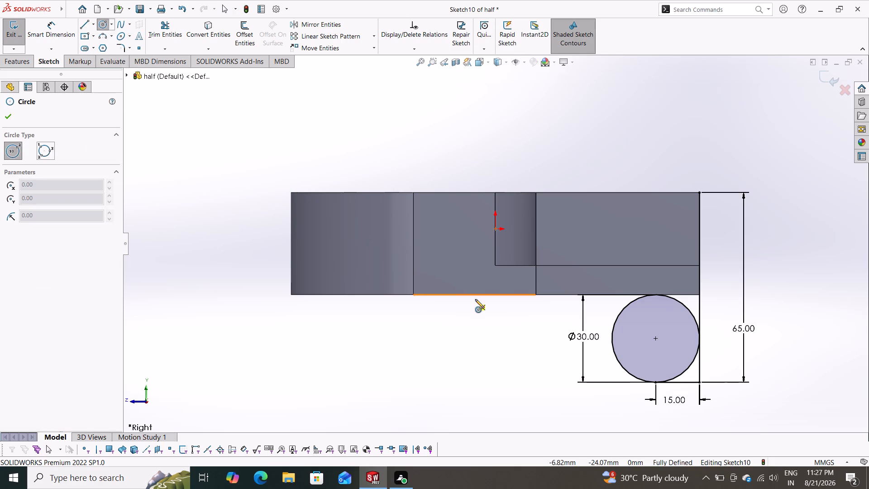
left_click(654, 338)
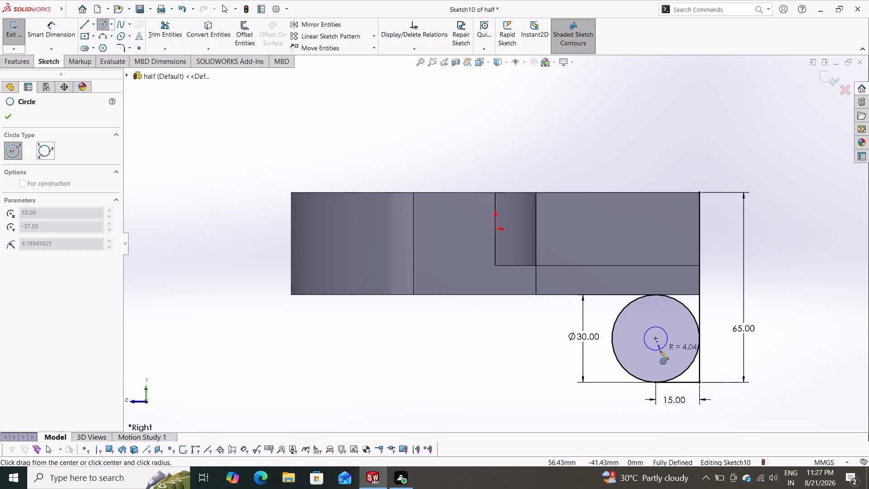
left_click(660, 353)
left_click(42, 30)
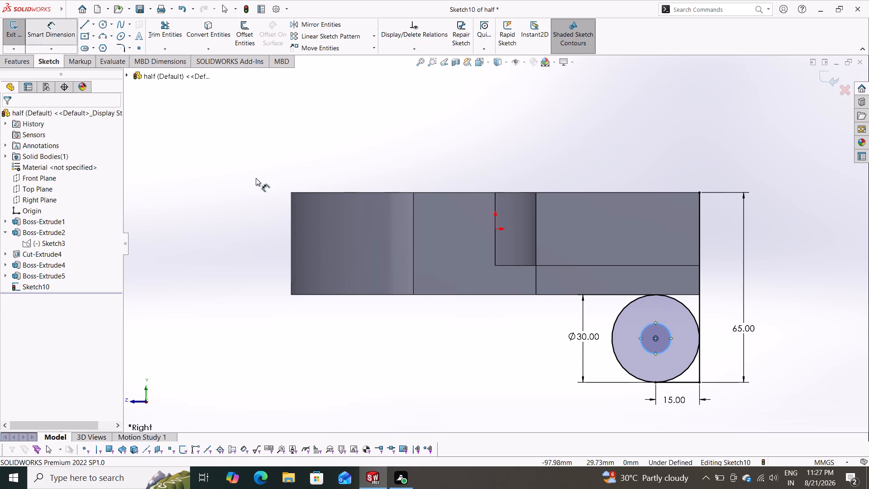
left_click(671, 338)
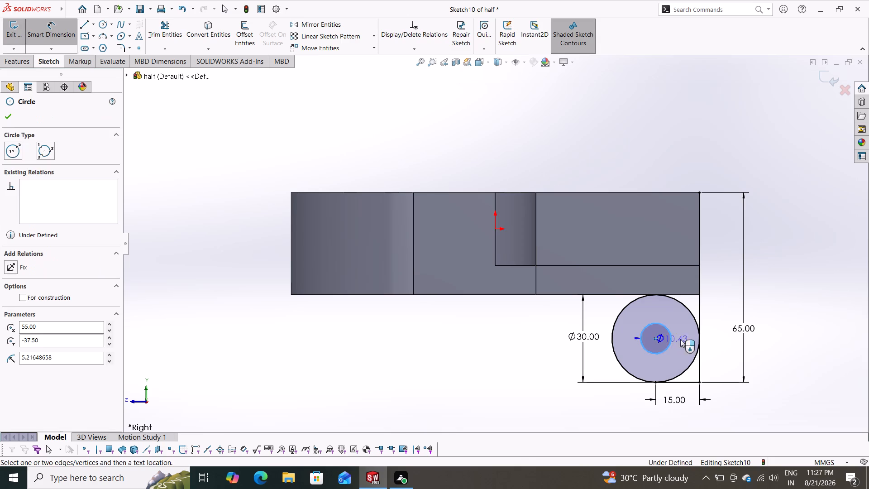
left_click(682, 340)
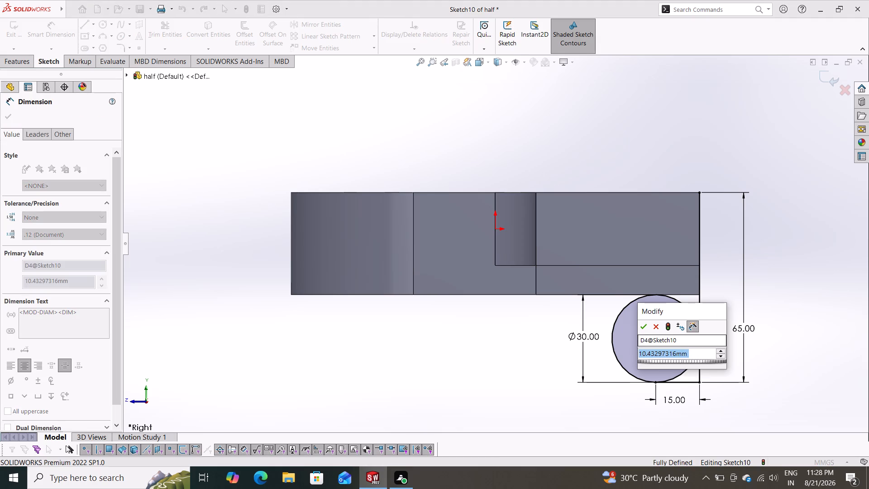
type("10")
key("Return")
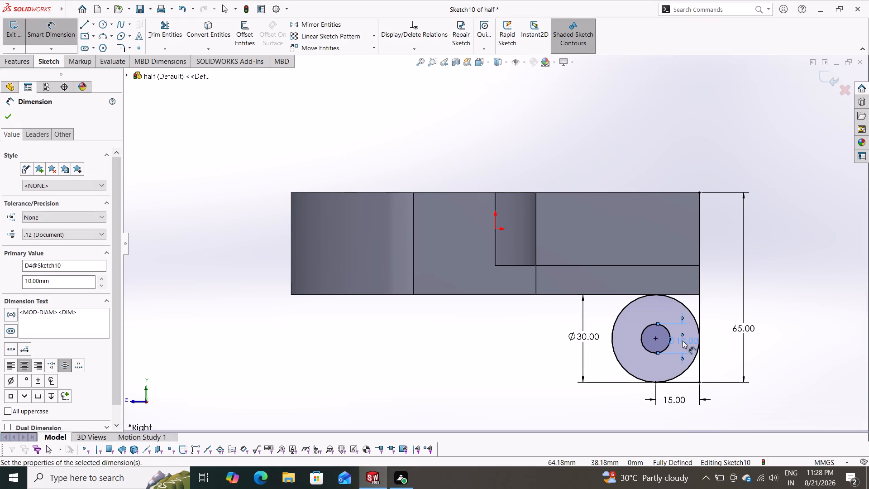
key("Escape")
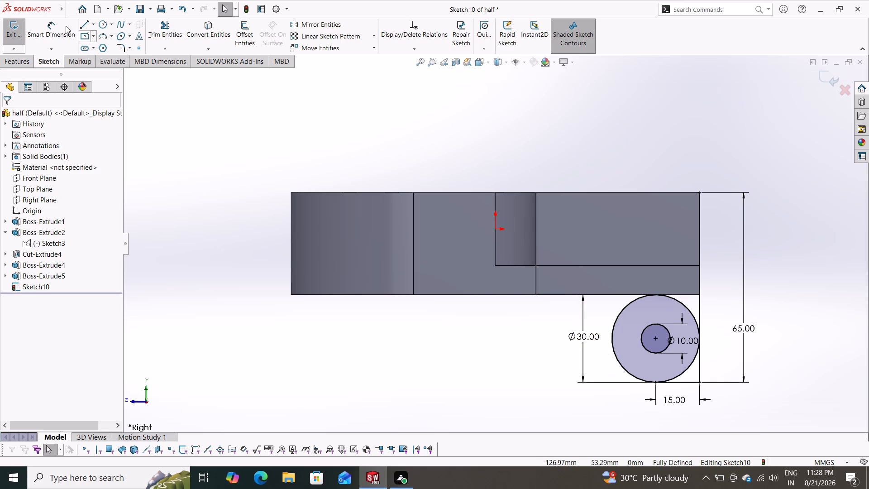
Draw a sloped line from the lower corner of the block's stepped section down to the lower side of the 30 mm circle.
left_click(282, 160)
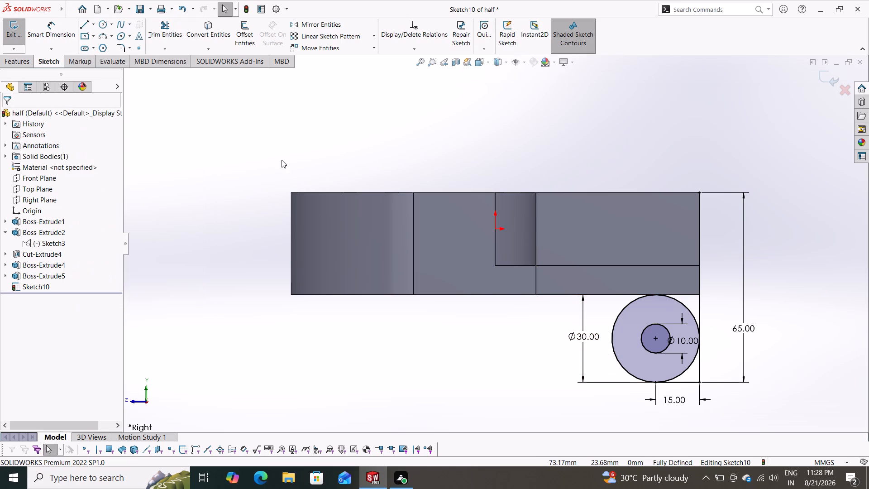
left_click(81, 25)
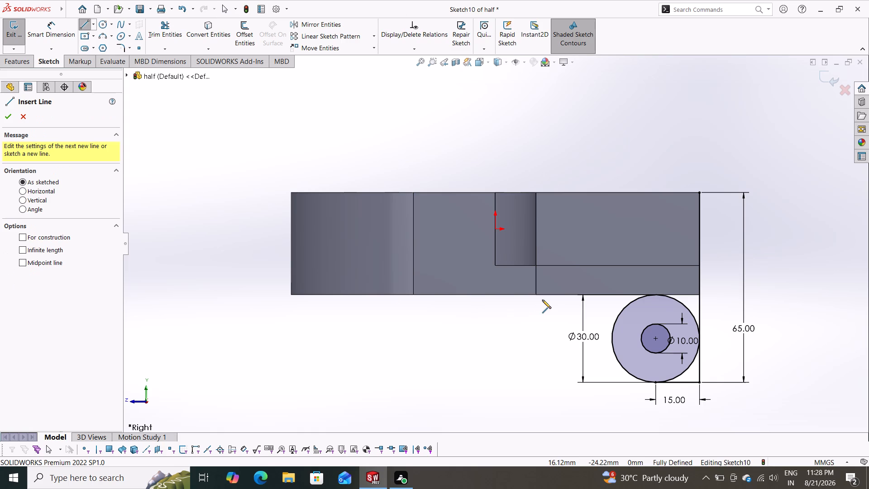
left_click(537, 295)
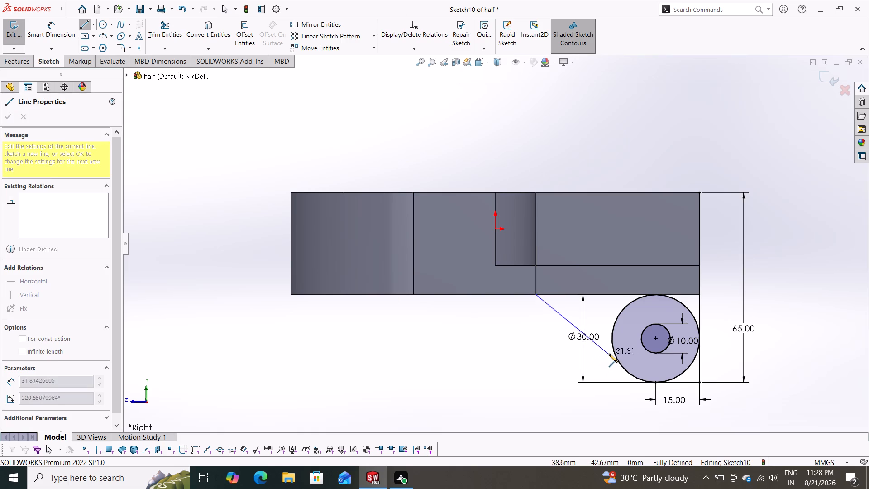
left_click(618, 362)
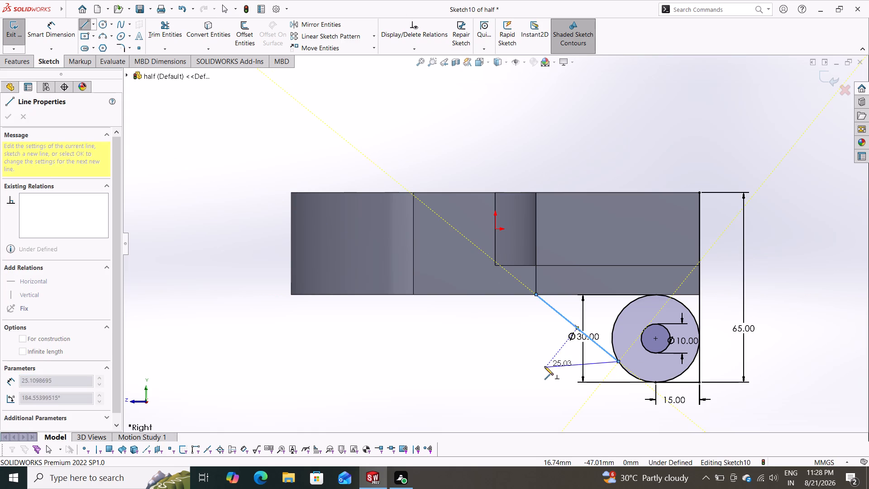
key("Escape")
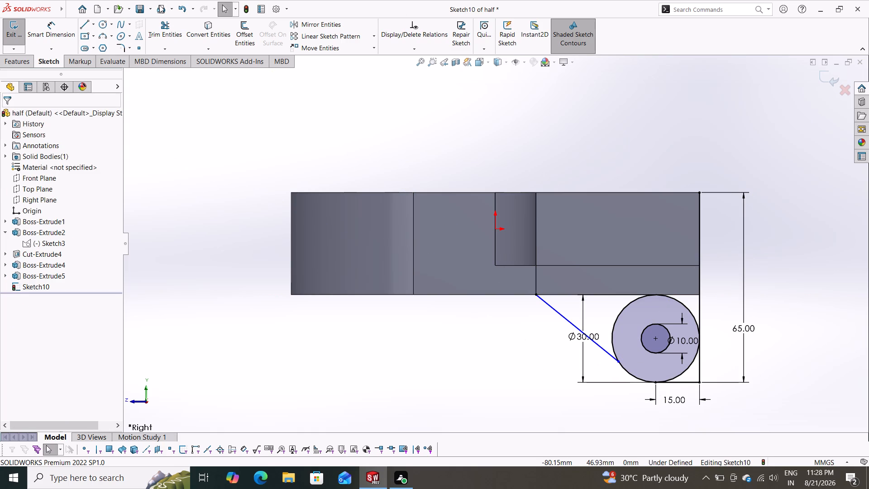
Trim away the upper arc of the 30 mm circle between the sloped line and the vertical line.
left_click(165, 30)
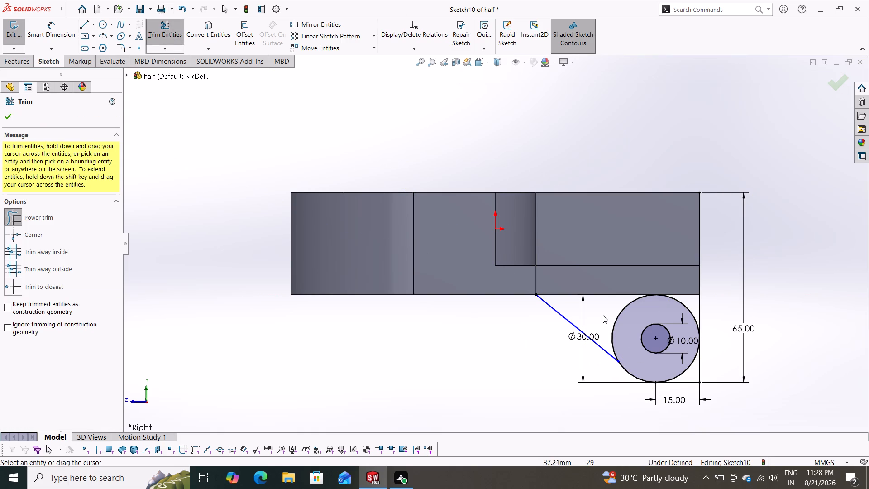
left_click_drag(607, 314, 625, 315)
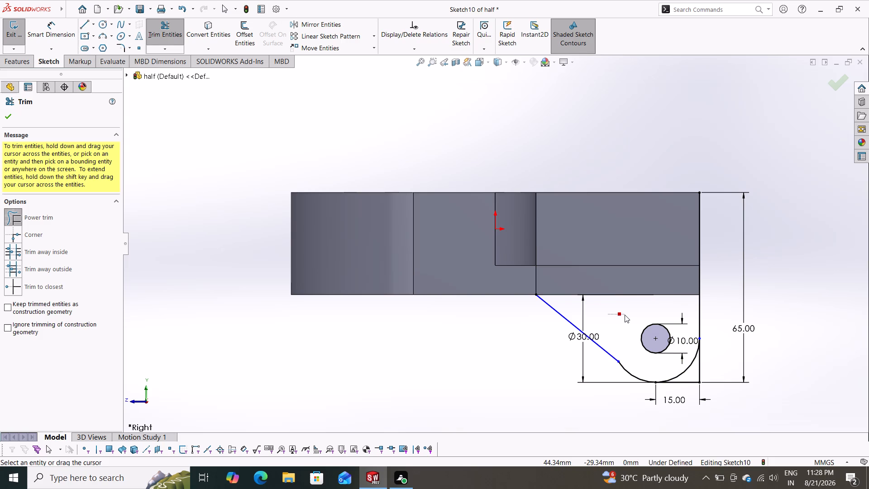
left_click_drag(625, 315, 624, 314)
left_click_drag(624, 314, 623, 313)
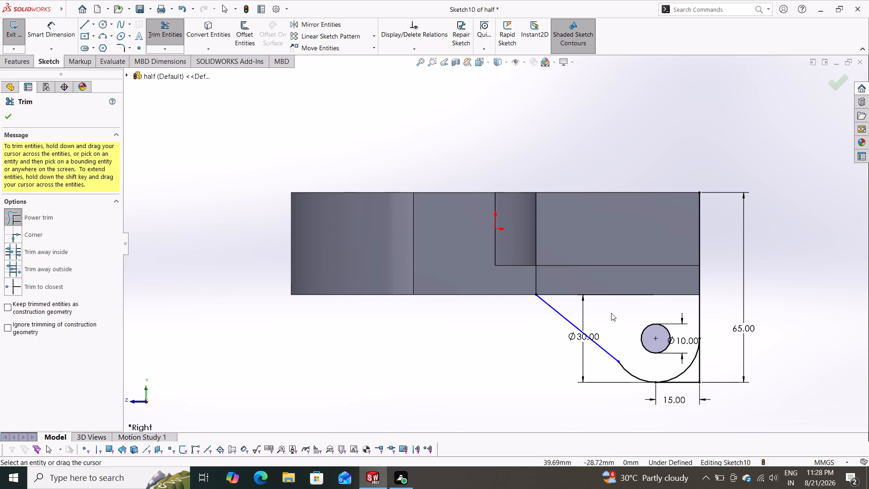
Draw a 56 mm horizontal line along the block's underside from the sloped line's upper end to the vertical line.
left_click(81, 23)
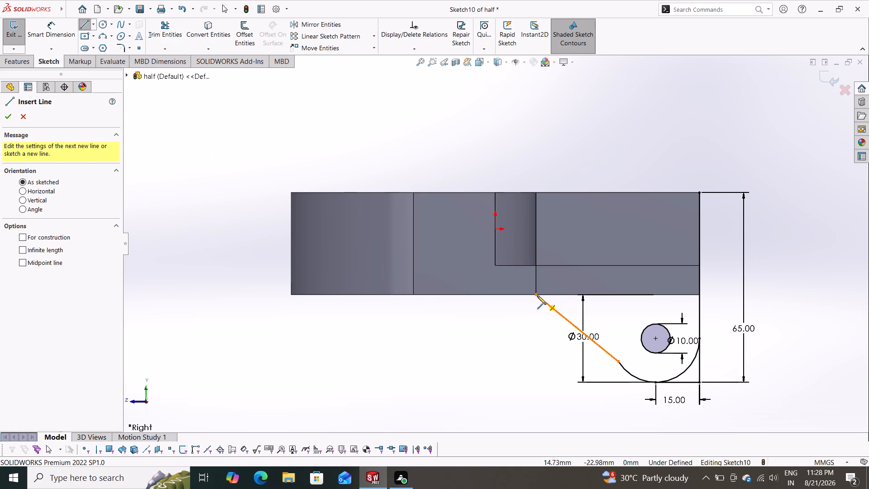
left_click(537, 296)
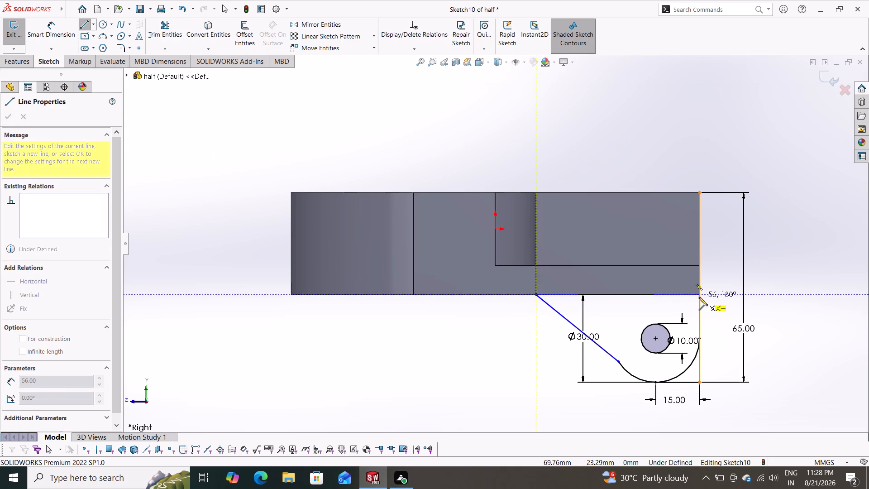
left_click(699, 297)
key("Escape")
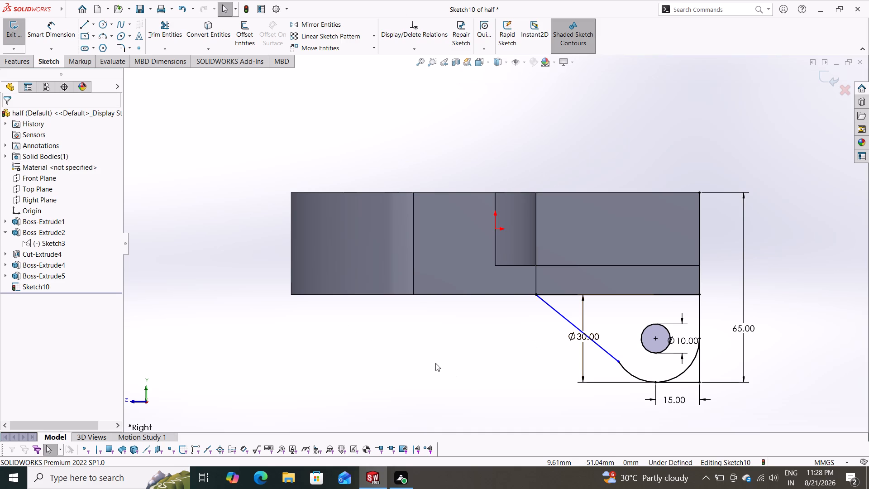
Set up a blind boss extrusion of the closed lug region around the 10 mm hole, 15 mm deep.
left_click(19, 58)
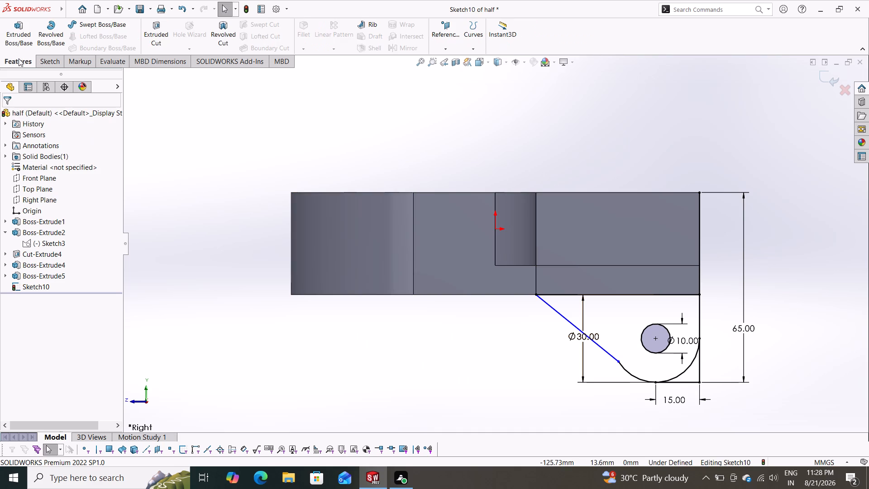
left_click(19, 33)
left_click(603, 338)
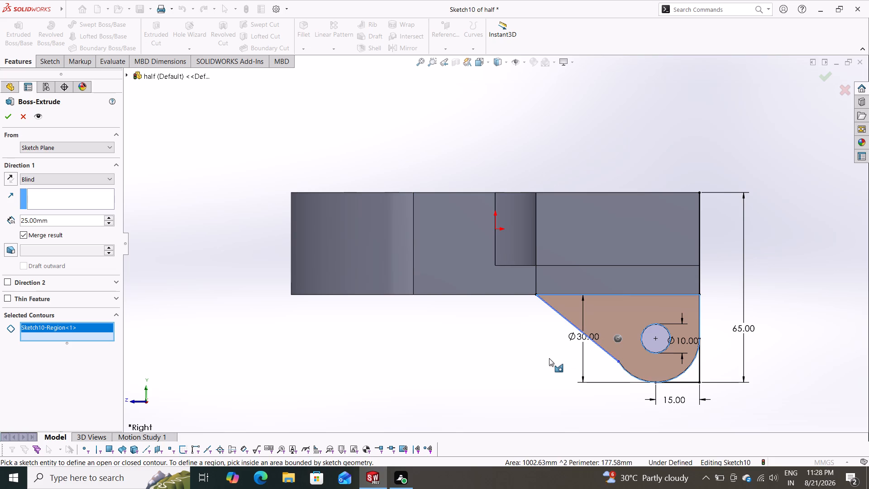
middle_click_drag(547, 348, 584, 262)
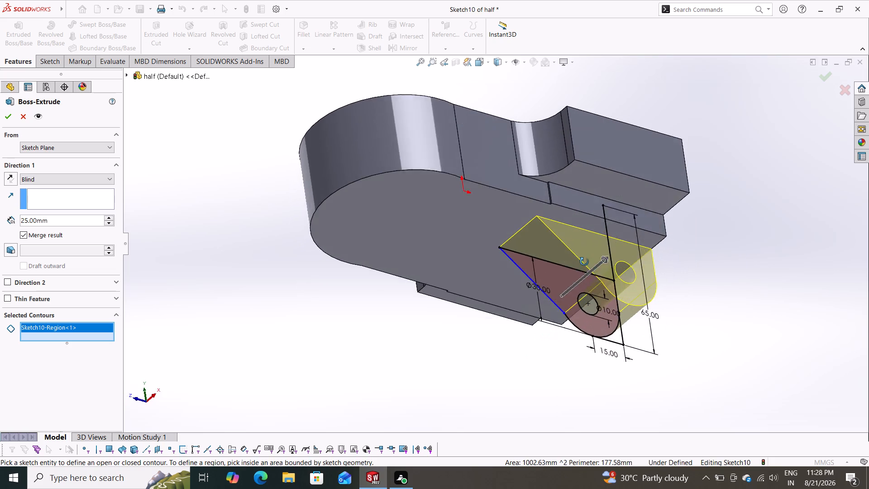
middle_click_drag(584, 262, 594, 271)
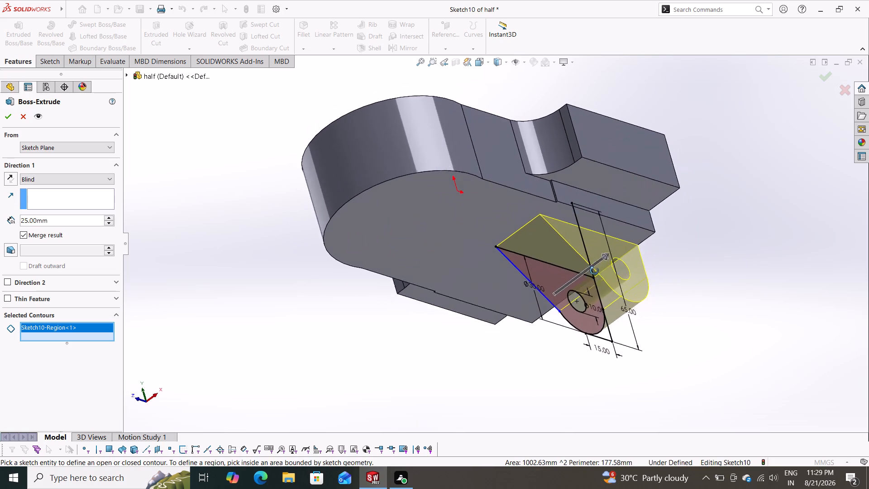
middle_click_drag(594, 271, 629, 379)
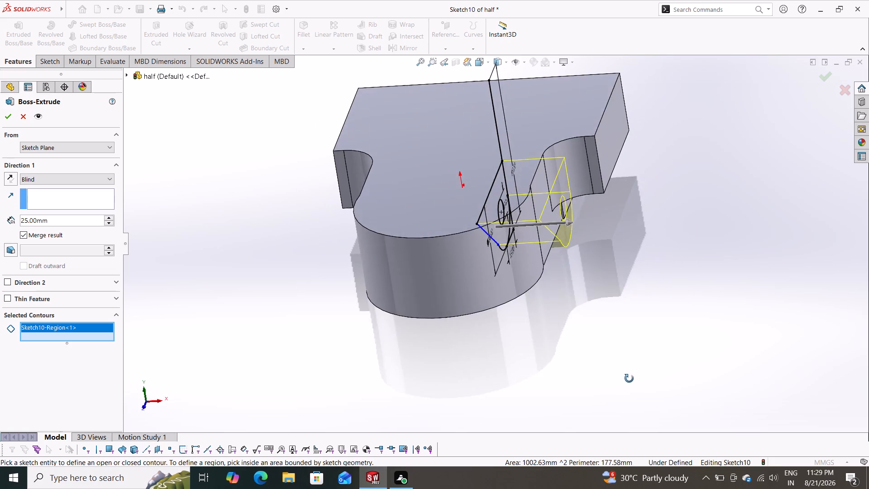
middle_click_drag(629, 379, 620, 203)
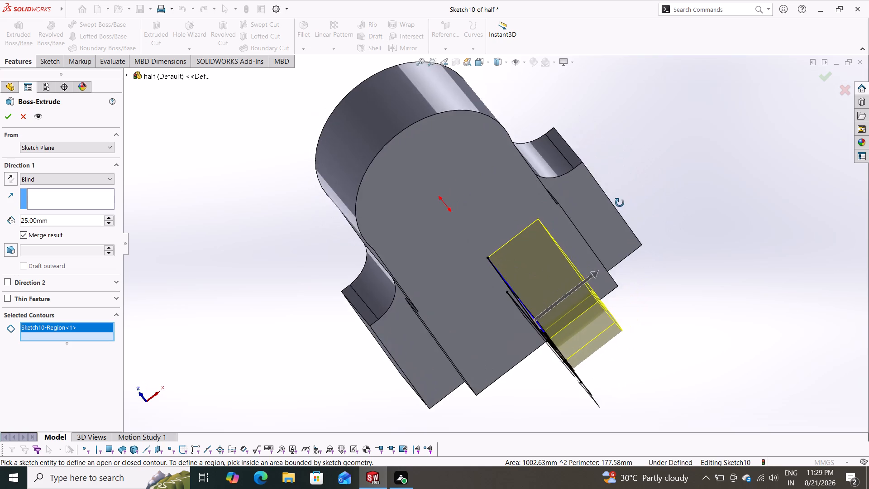
middle_click_drag(620, 203, 620, 229)
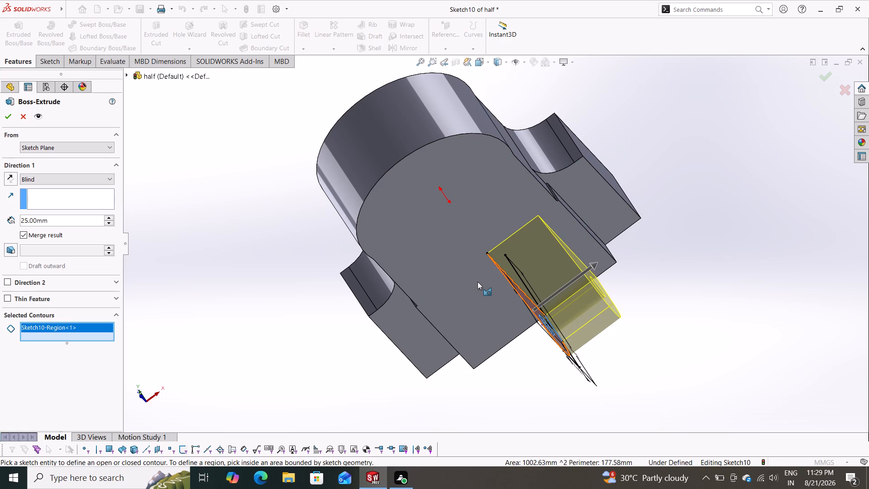
left_click_drag(67, 217, 0, 230)
type("15")
key("Return")
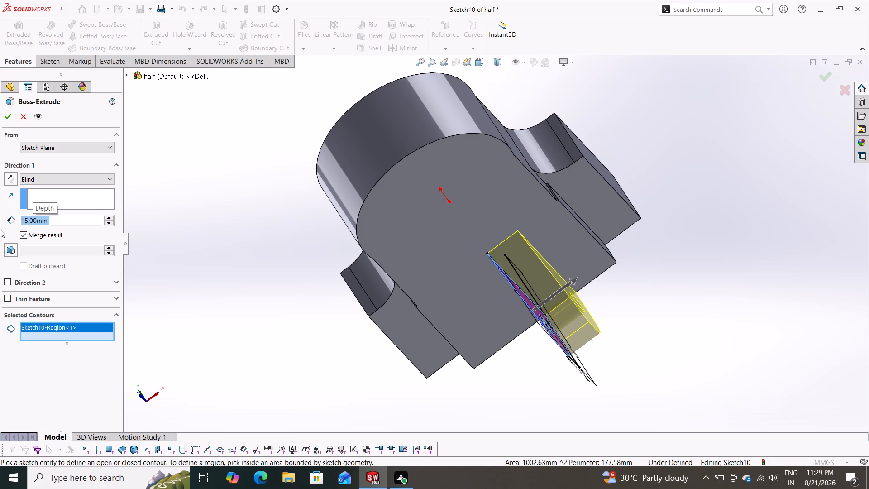
Start the lug extrusion from a 20 mm offset off the sketch plane and complete the feature.
left_click(67, 145)
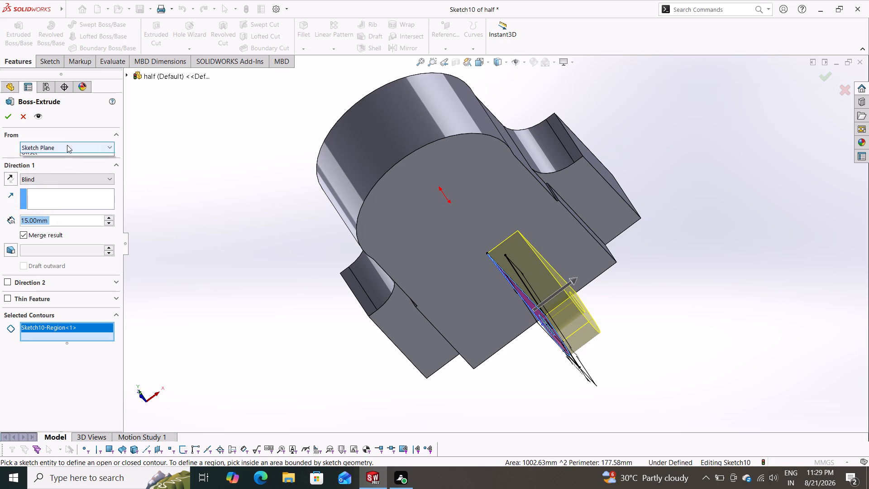
left_click(53, 178)
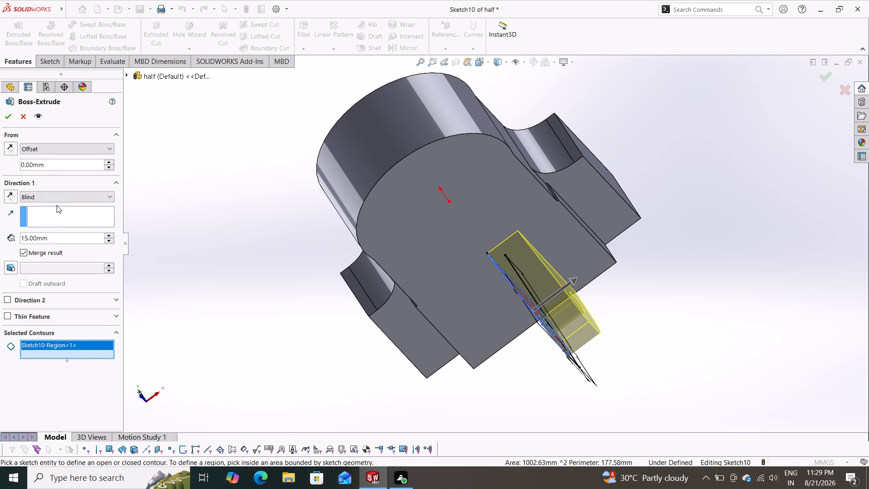
left_click_drag(58, 164, 35, 163)
left_click_drag(35, 163, 0, 167)
type("25")
key("Return")
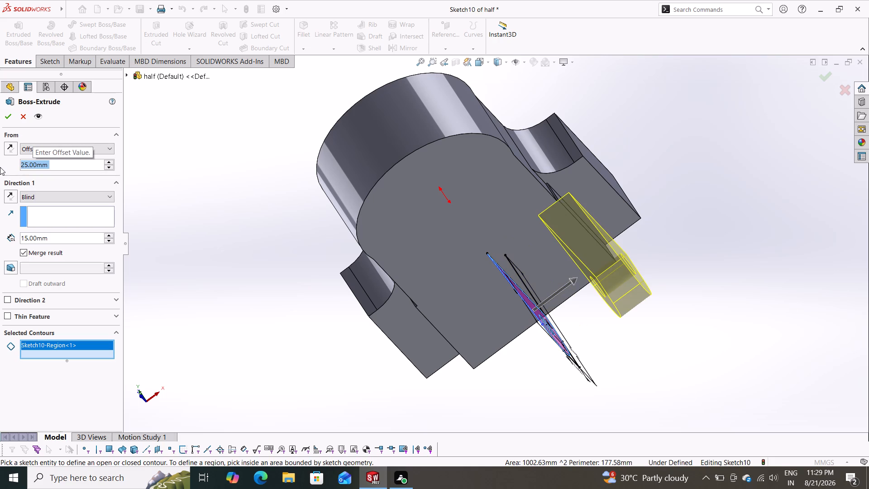
type("20")
key("Return")
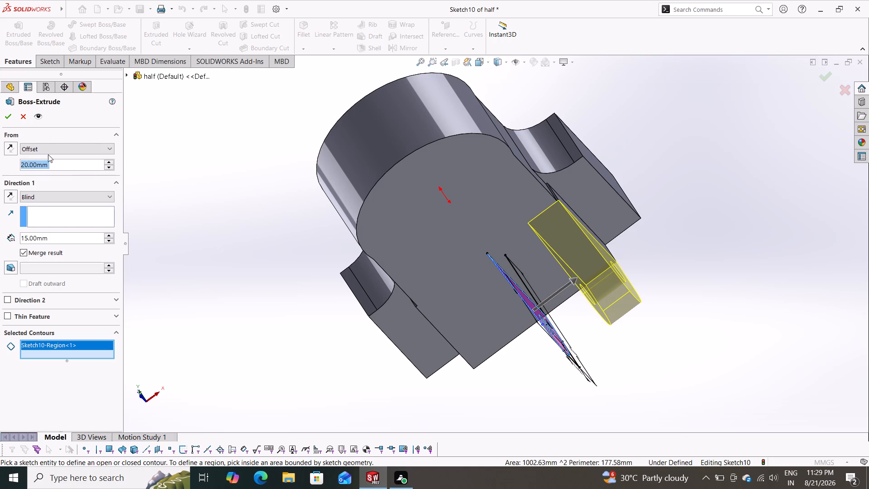
left_click(7, 118)
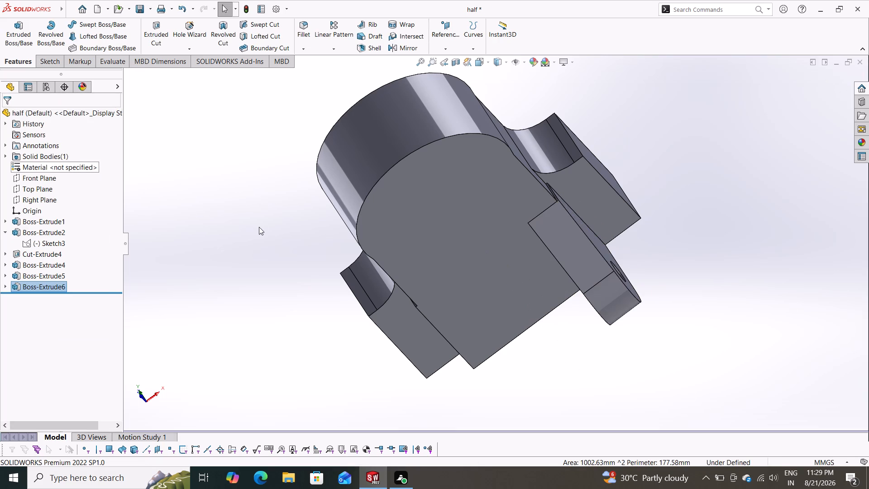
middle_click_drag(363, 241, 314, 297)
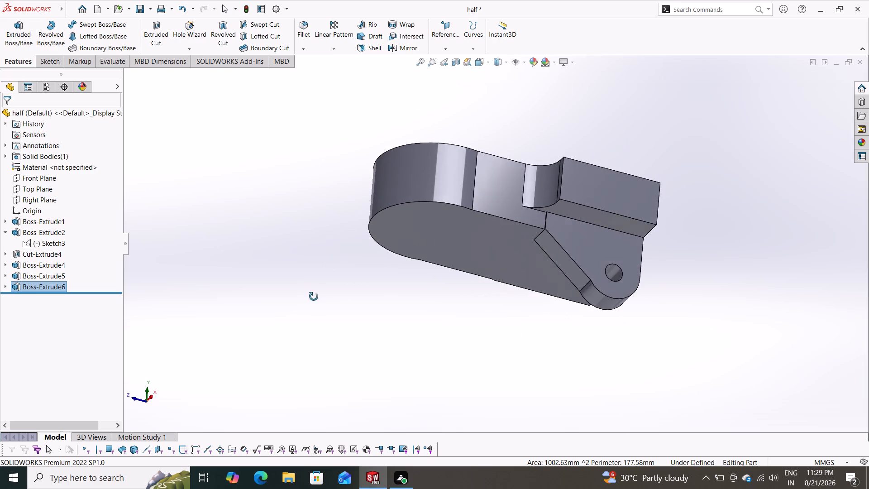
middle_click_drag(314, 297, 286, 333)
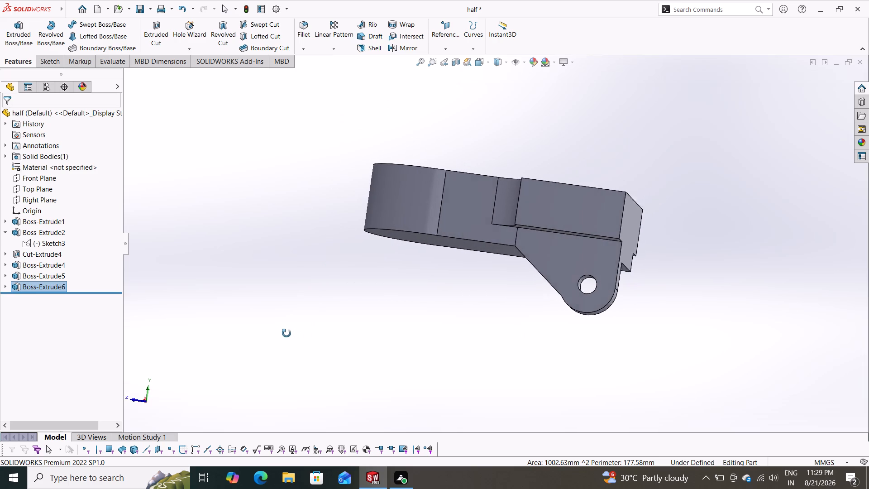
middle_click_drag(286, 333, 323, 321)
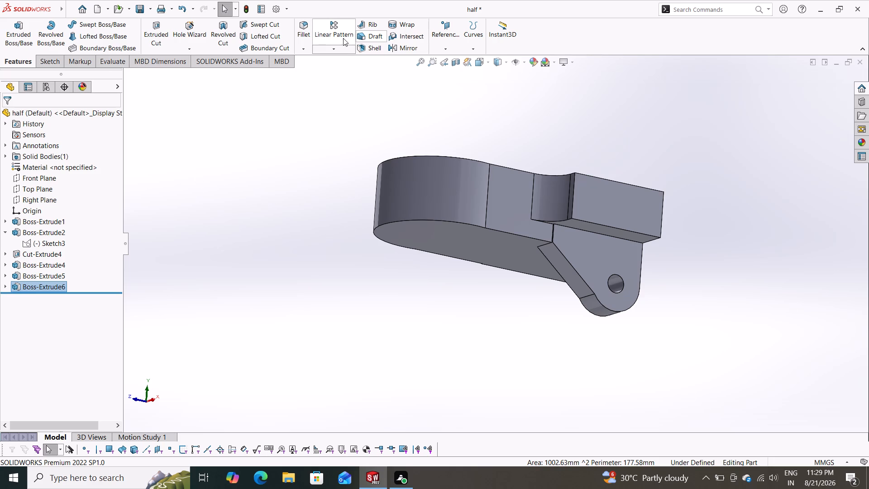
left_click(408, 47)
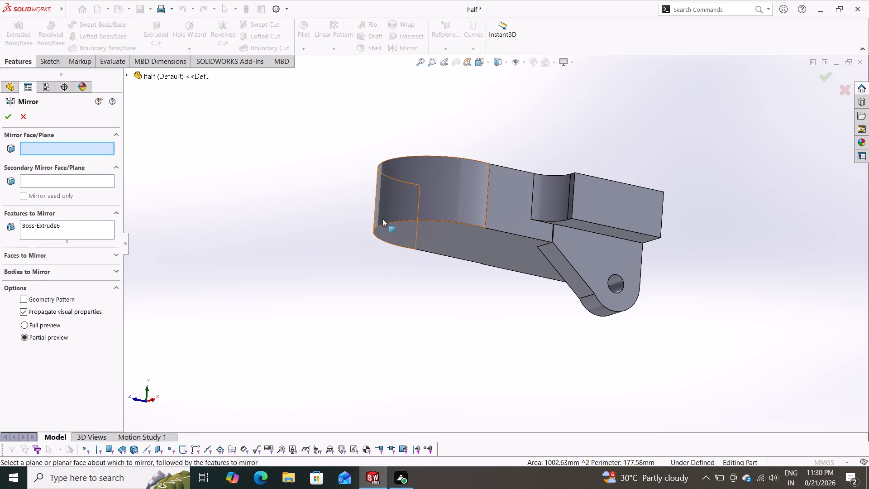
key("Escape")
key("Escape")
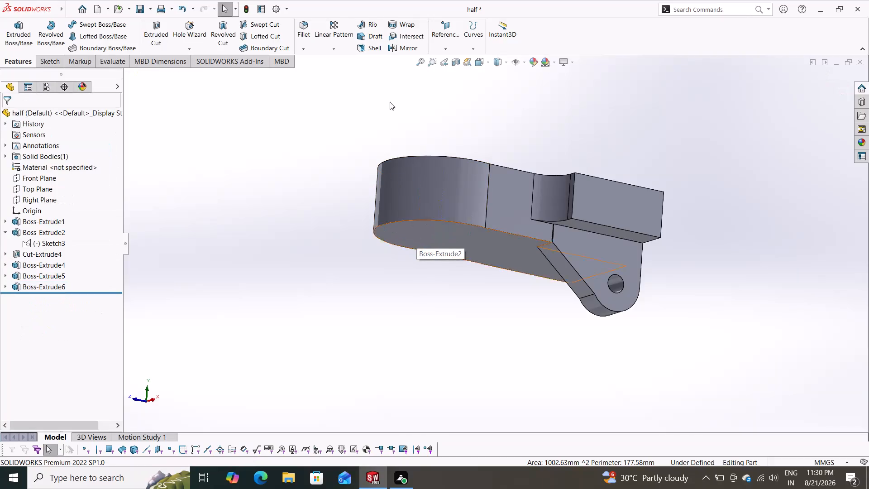
Create a reference plane midway between the two opposite side faces of the block's narrow section.
left_click(445, 48)
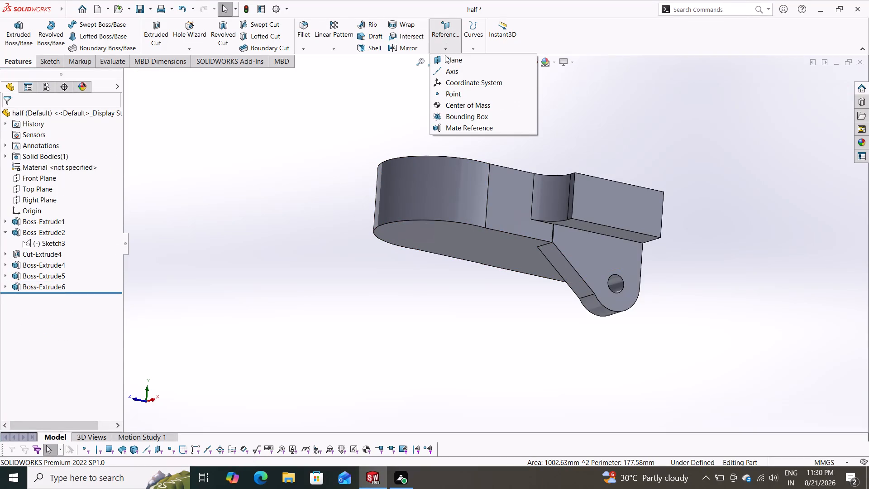
left_click(445, 59)
left_click(502, 190)
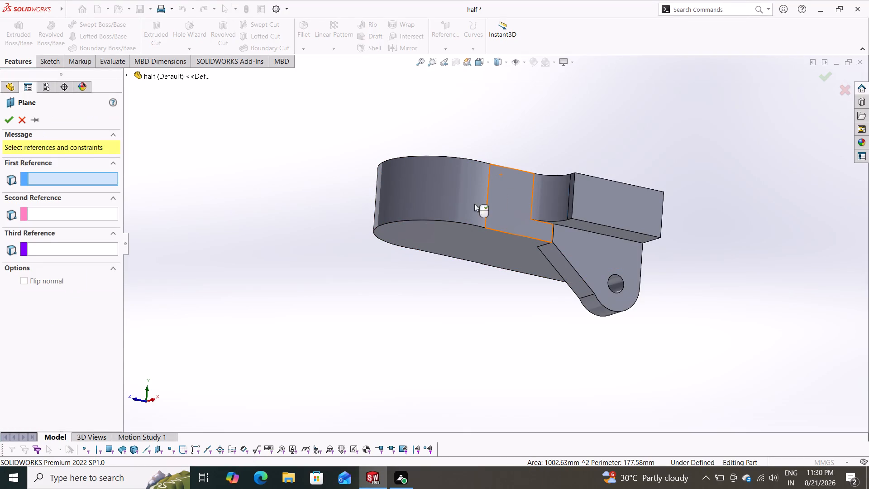
middle_click_drag(387, 255, 514, 259)
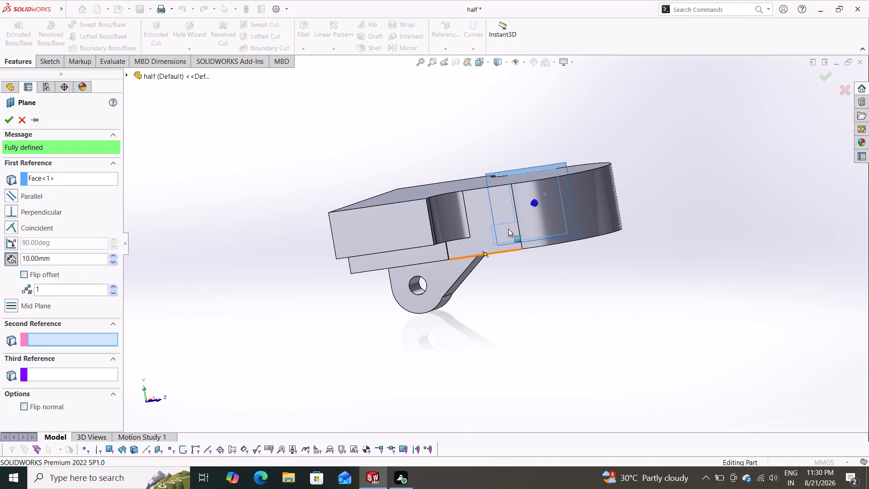
left_click(486, 220)
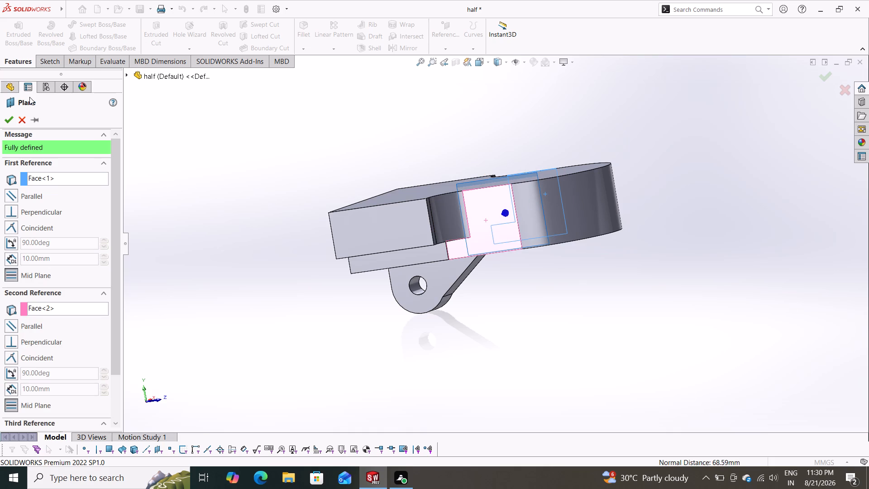
left_click(8, 120)
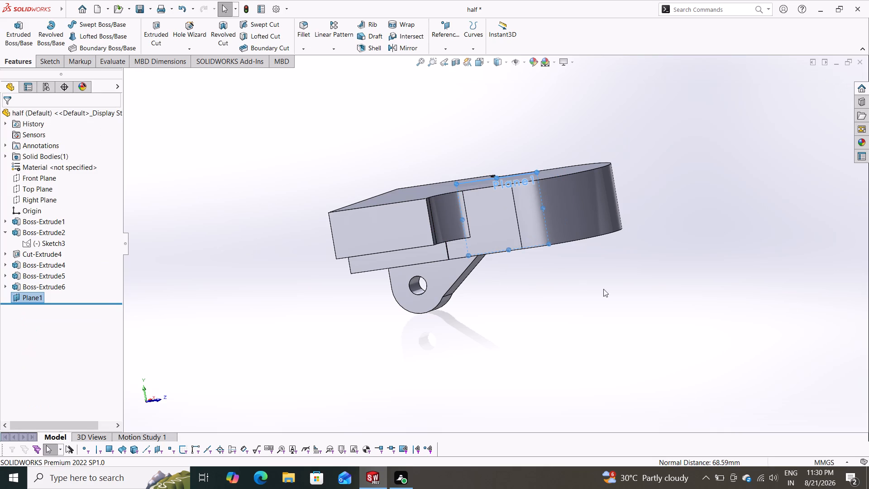
Mirror the drilled lug (Boss-Extrude6) about Plane1 to the opposite side of the block.
middle_click_drag(668, 263, 533, 308)
left_click(48, 287)
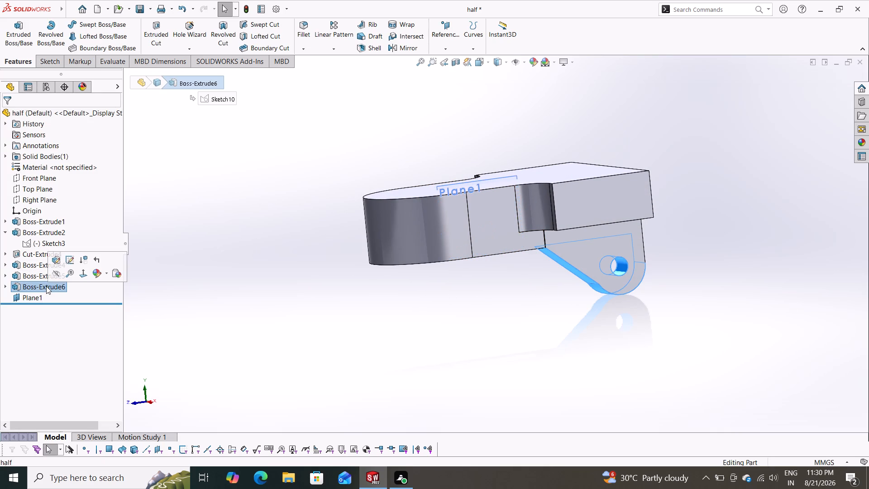
left_click(35, 277)
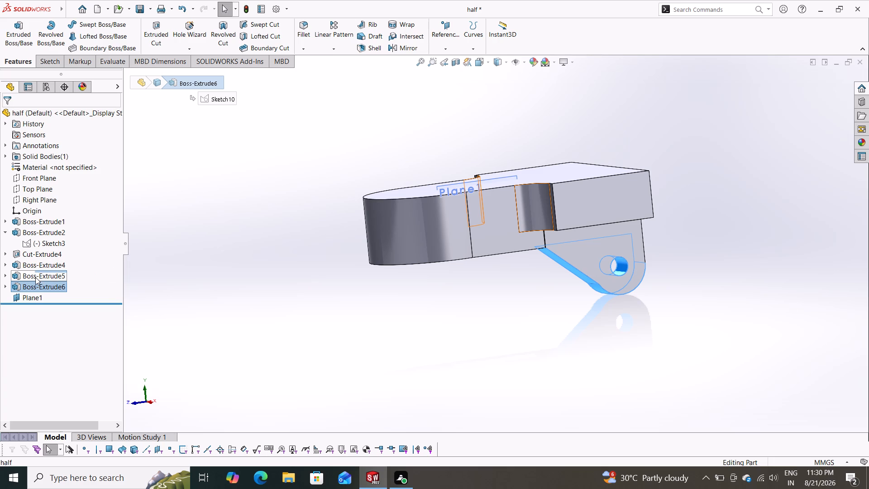
left_click(35, 287)
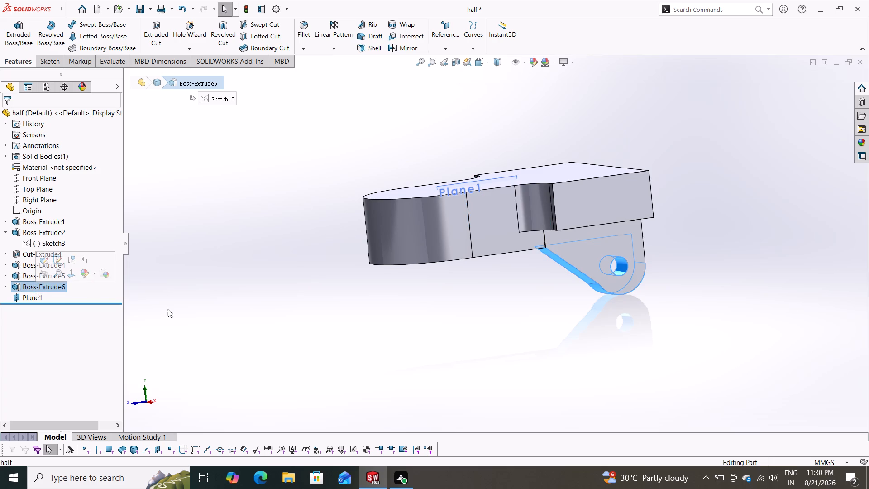
middle_click_drag(285, 333, 295, 293)
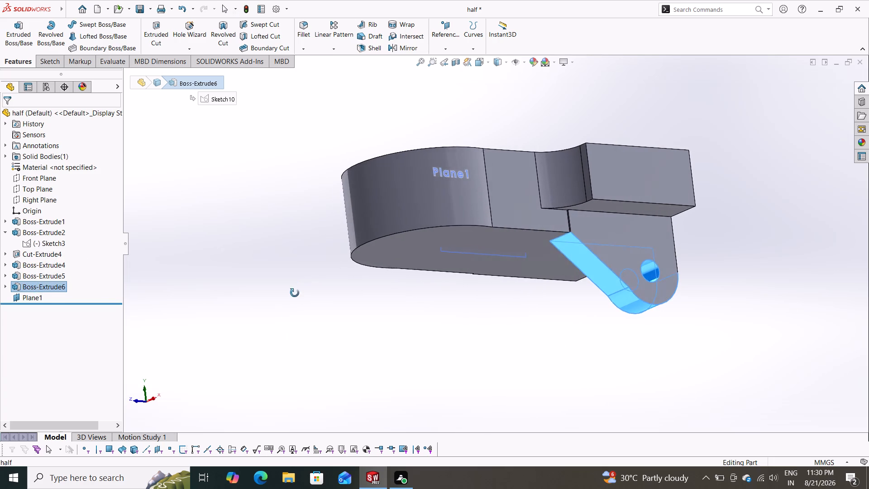
middle_click_drag(295, 293, 291, 312)
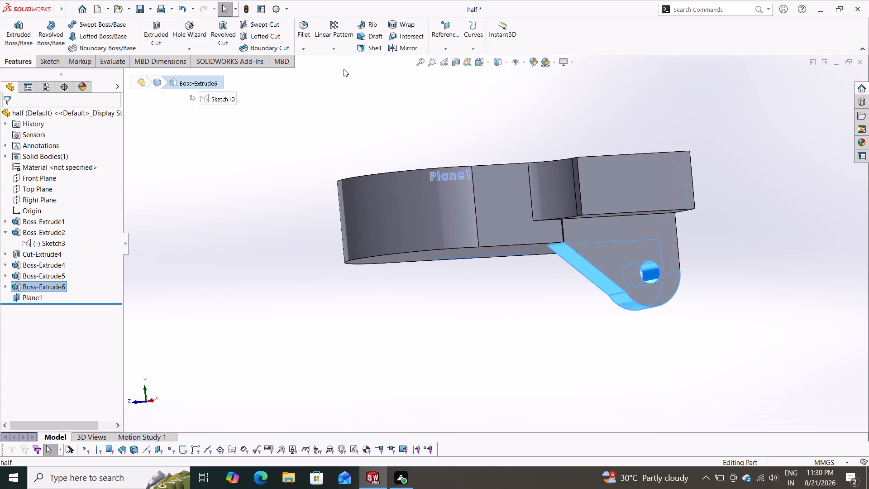
left_click(408, 45)
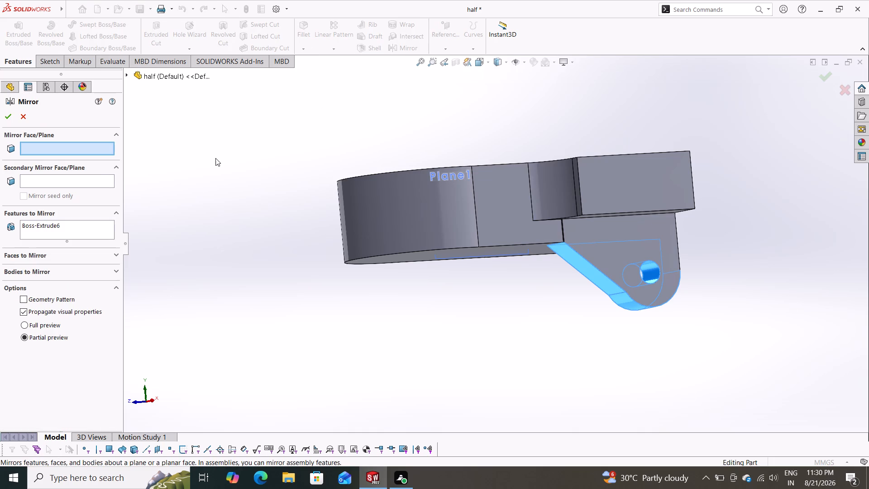
middle_click_drag(395, 139, 382, 163)
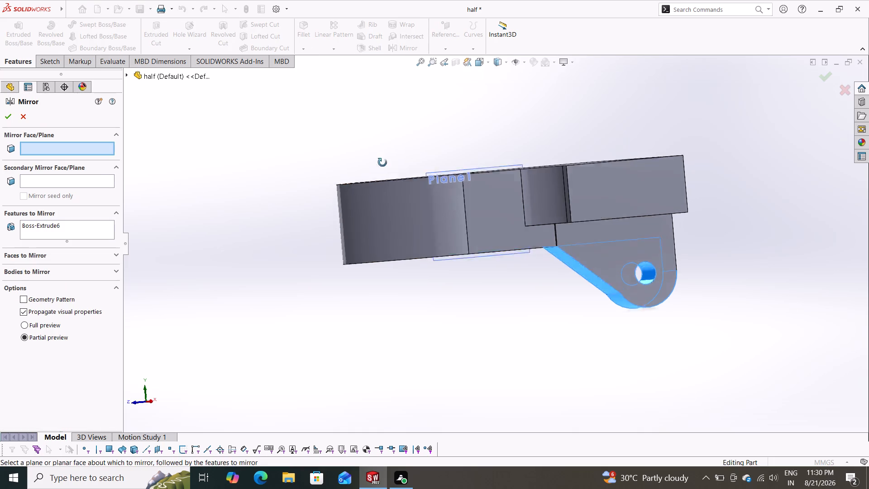
middle_click_drag(382, 163, 376, 191)
left_click(446, 181)
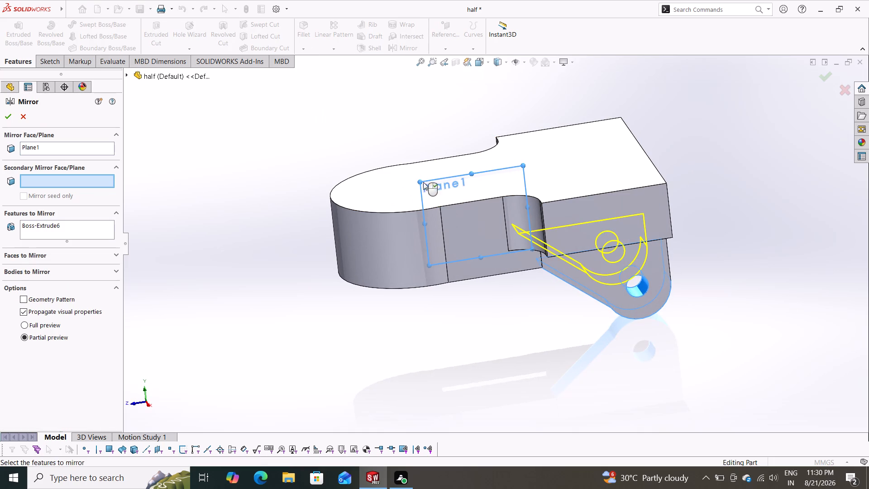
middle_click_drag(253, 202, 382, 214)
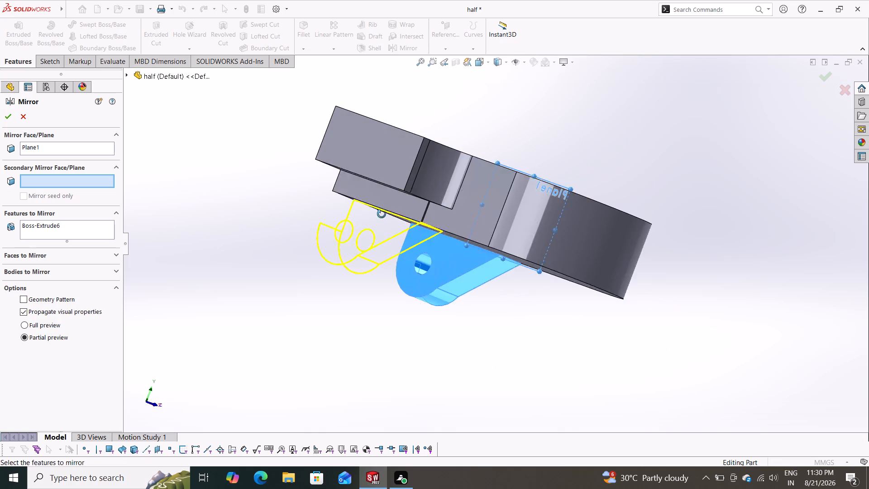
middle_click_drag(382, 214, 376, 219)
left_click(5, 125)
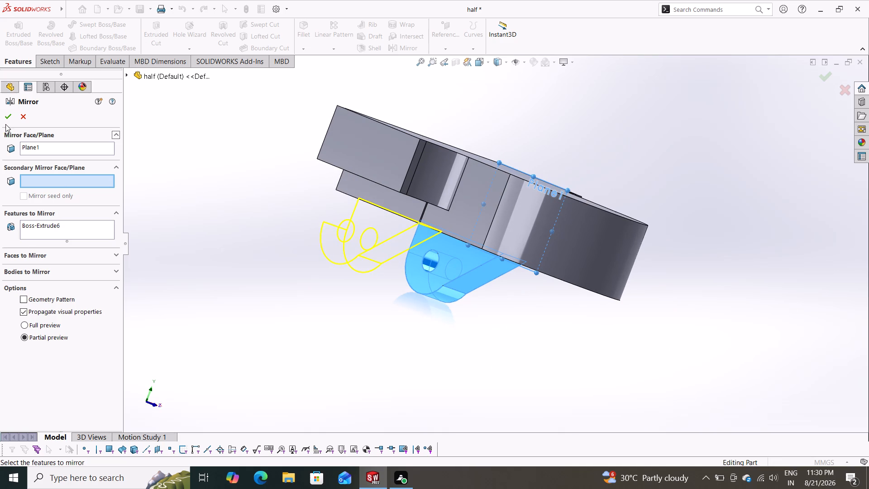
left_click(7, 120)
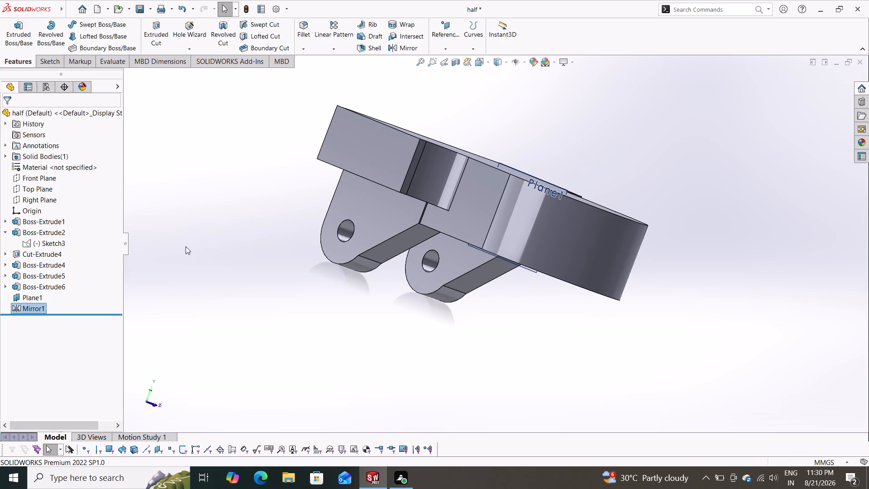
Start a new sketch on the block's flat top face.
middle_click_drag(264, 264, 239, 162)
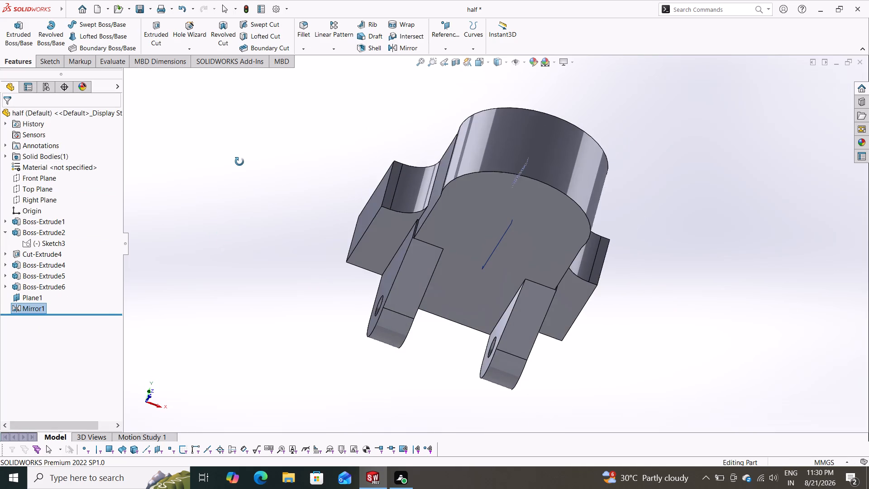
middle_click_drag(239, 162, 199, 162)
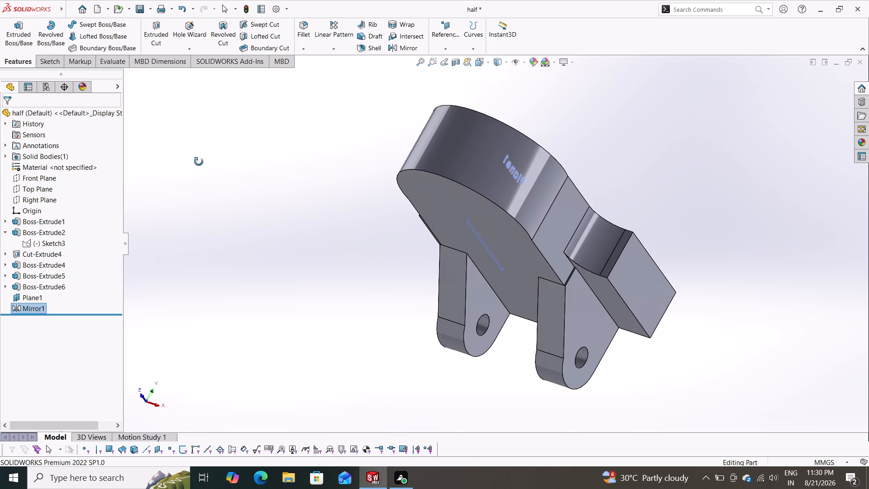
middle_click_drag(199, 162, 272, 224)
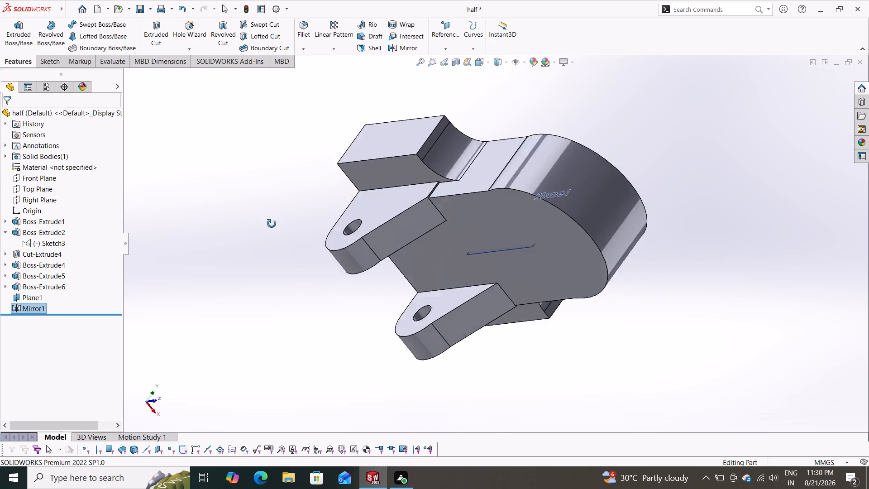
middle_click_drag(272, 224, 166, 270)
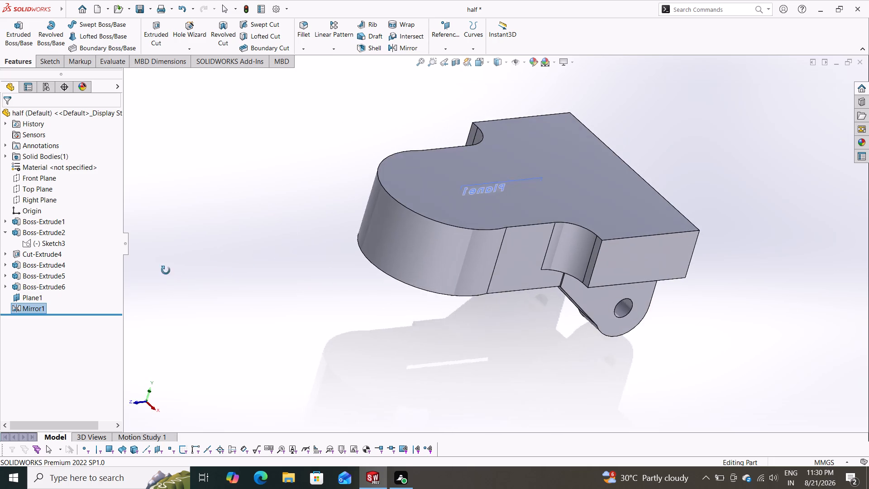
middle_click_drag(166, 270, 163, 262)
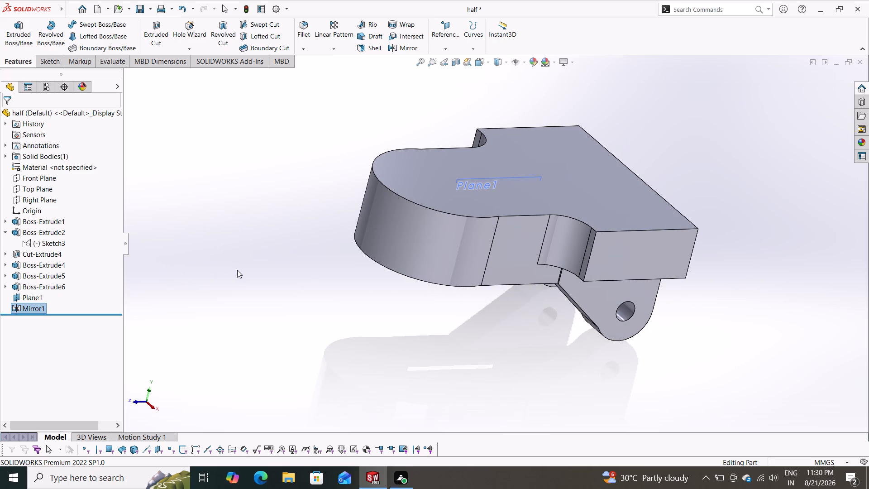
left_click(545, 186)
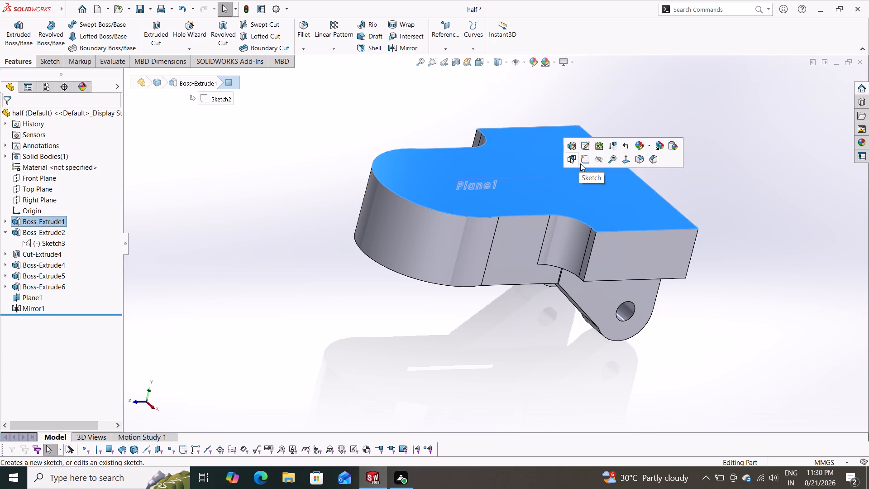
left_click(584, 162)
key("Escape")
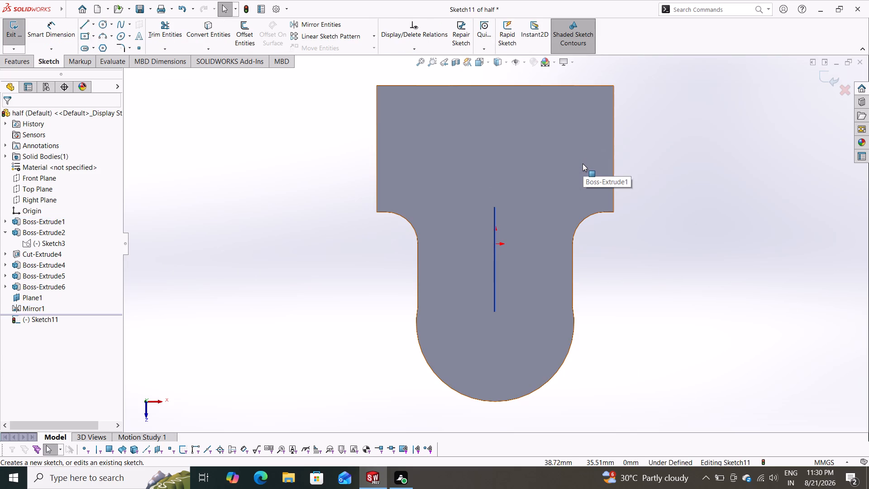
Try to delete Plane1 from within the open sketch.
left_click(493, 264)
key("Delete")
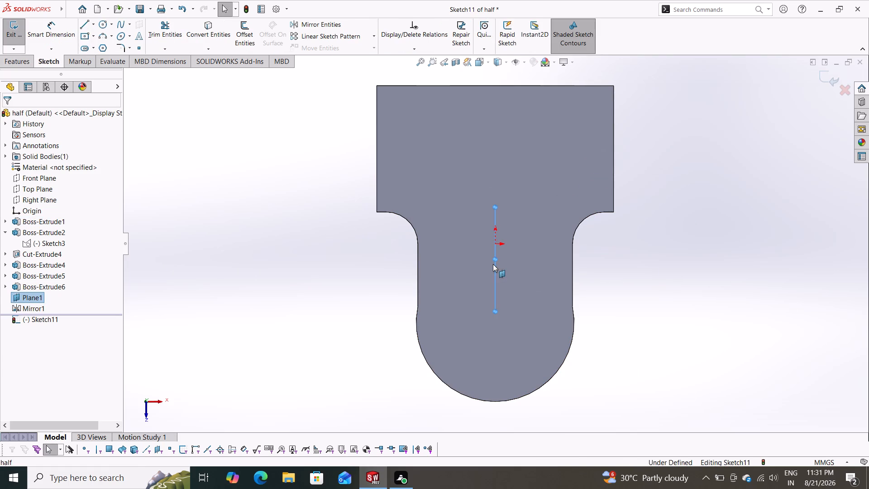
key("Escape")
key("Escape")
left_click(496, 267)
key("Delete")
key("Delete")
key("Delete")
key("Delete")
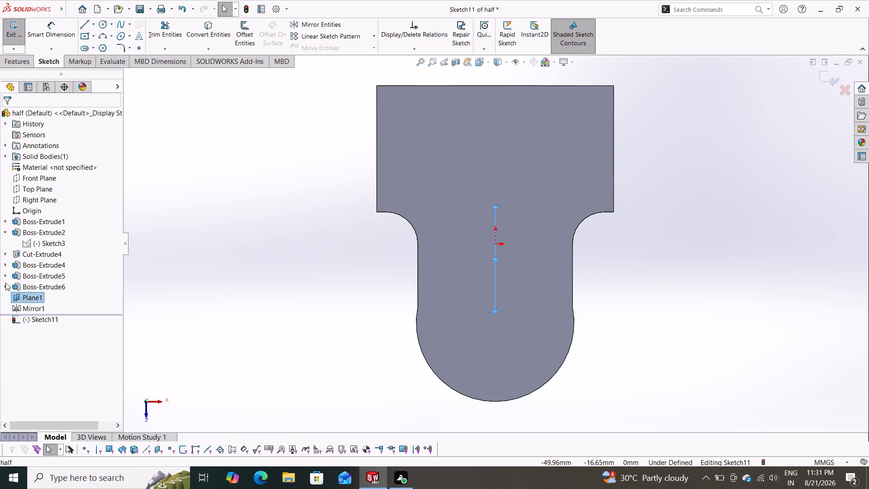
Hide Plane1 in the model view.
left_click(27, 296)
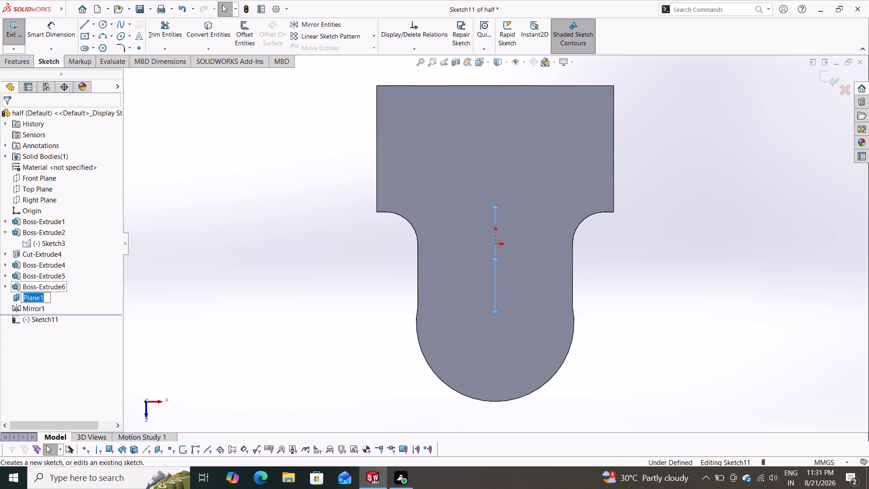
left_click(15, 301)
left_click(35, 288)
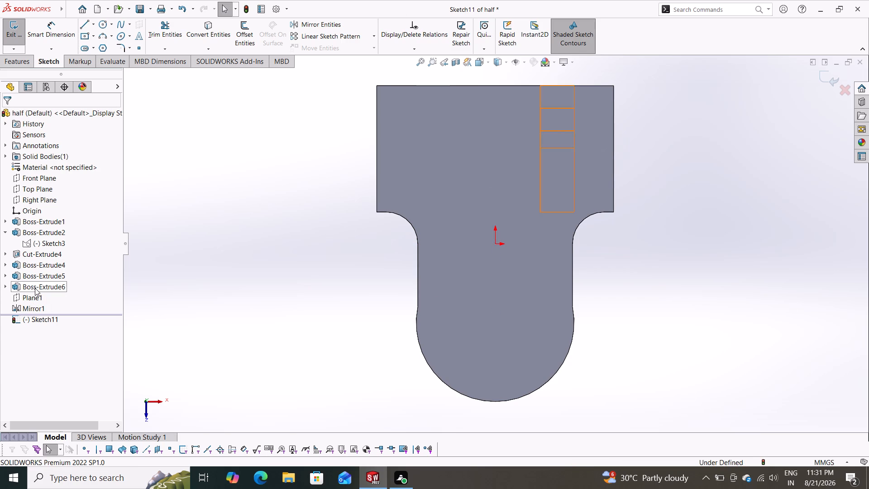
key("Escape")
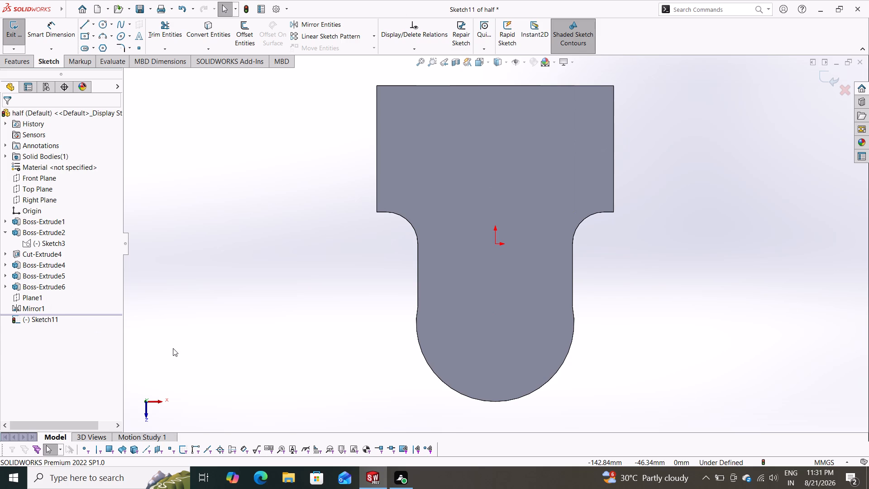
Convert the top face's rounded end edge into a sketch arc.
left_click(212, 25)
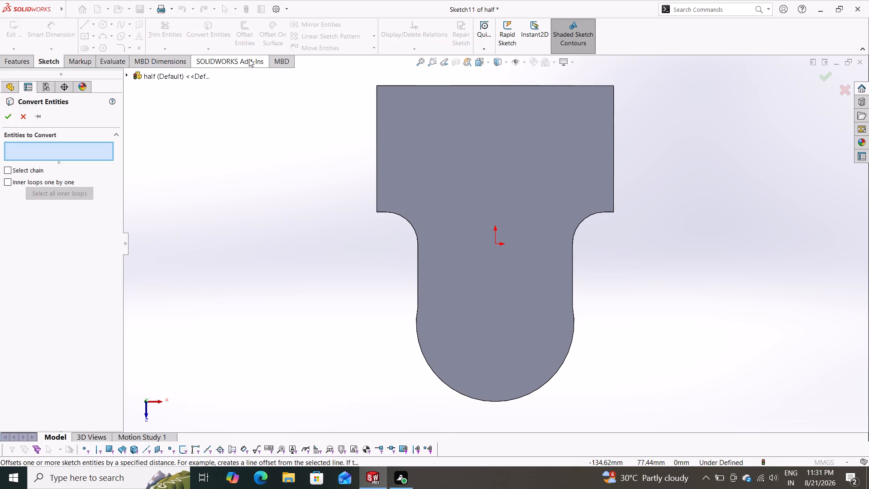
left_click(477, 398)
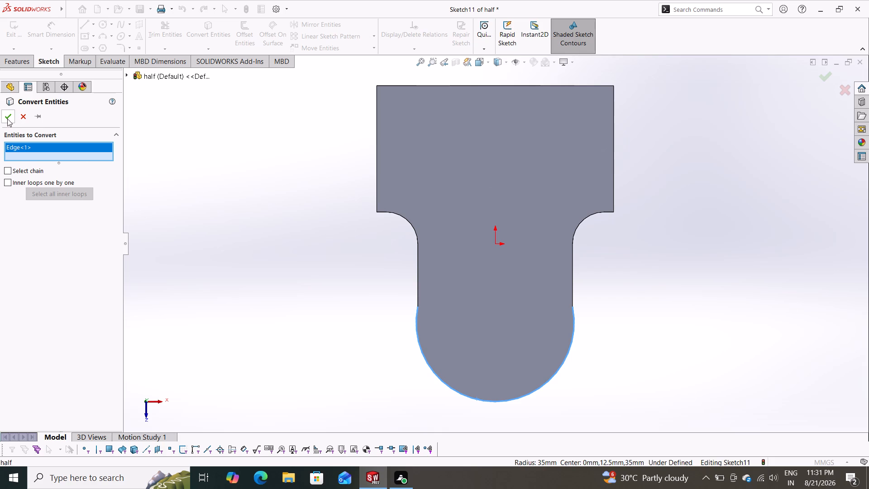
left_click(6, 119)
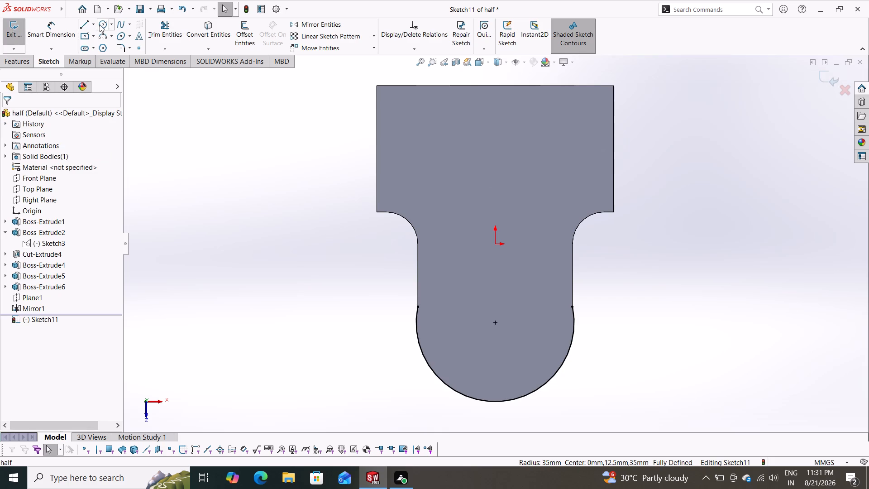
Sketch a circle of about 20.4 mm radius concentric with the converted arc at the rounded end.
left_click(104, 24)
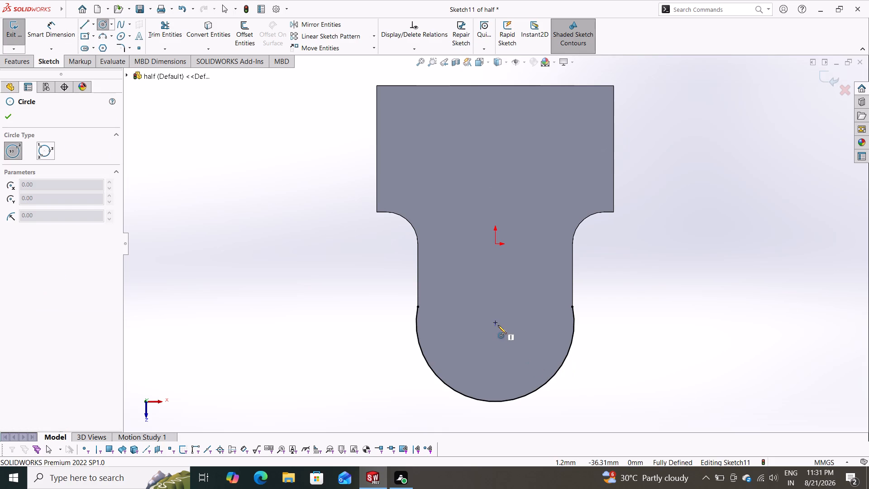
left_click_drag(496, 323, 501, 332)
left_click(512, 365)
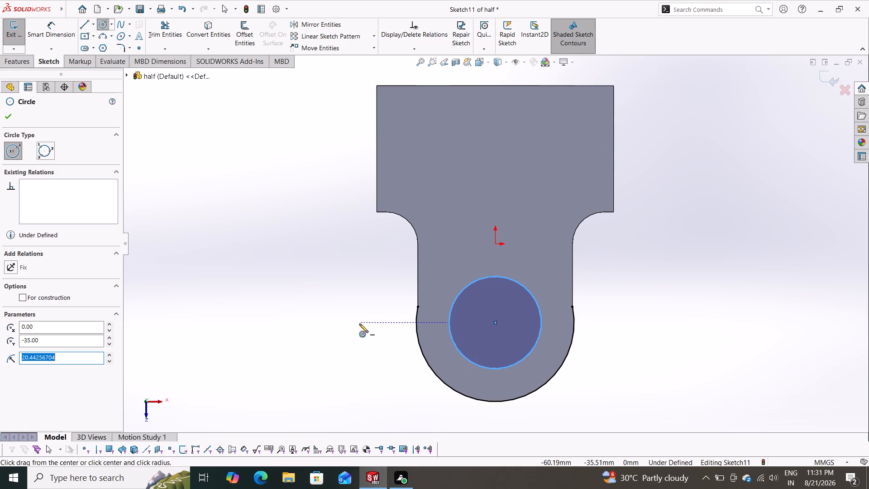
Dimension the circle at the rounded end to a 40 mm diameter.
left_click_drag(50, 26, 56, 29)
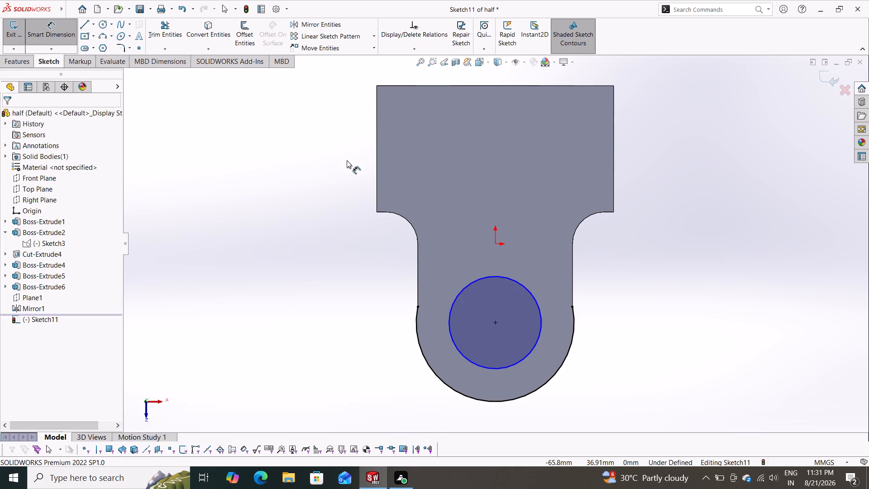
left_click_drag(459, 294, 451, 291)
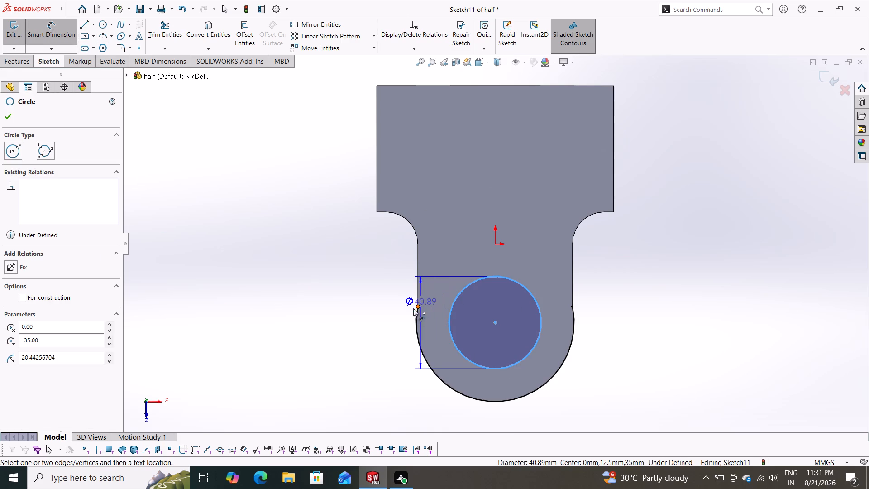
left_click(387, 323)
type("40")
key("Return")
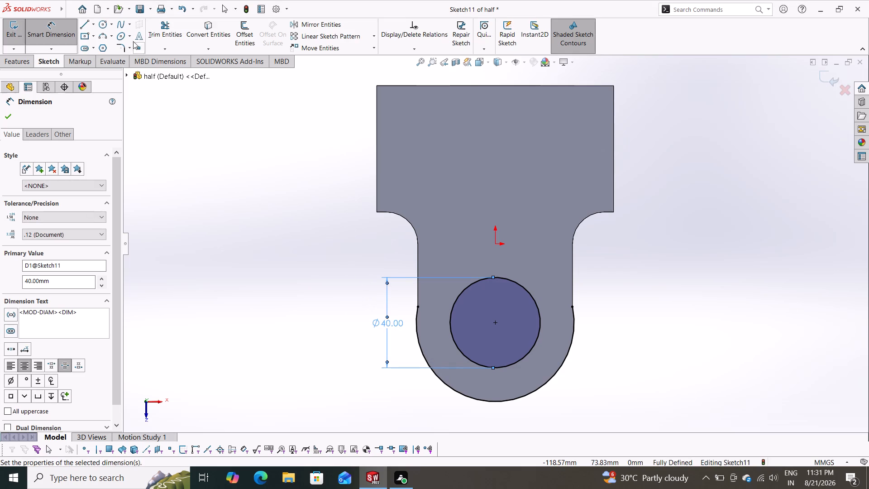
Sketch two small circles of about 6.5 mm and 6 mm radius near the wide block's two outer corners.
left_click_drag(108, 27, 121, 29)
left_click(100, 21)
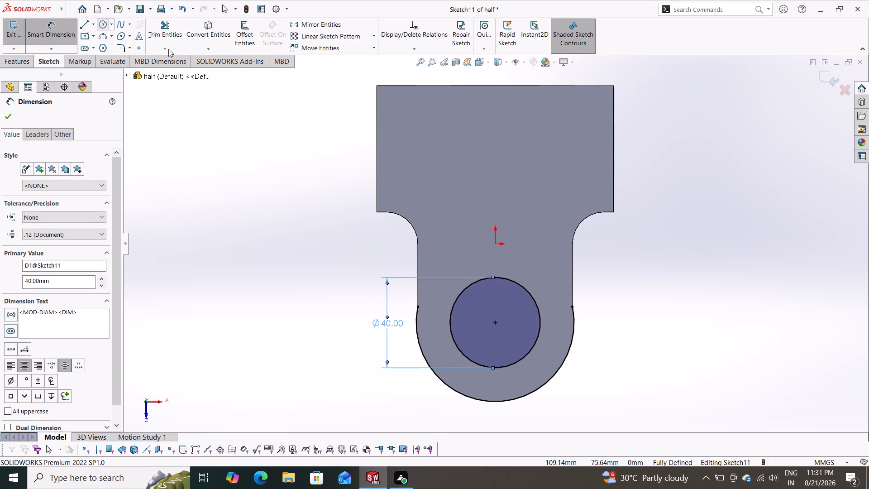
left_click(403, 120)
left_click(412, 132)
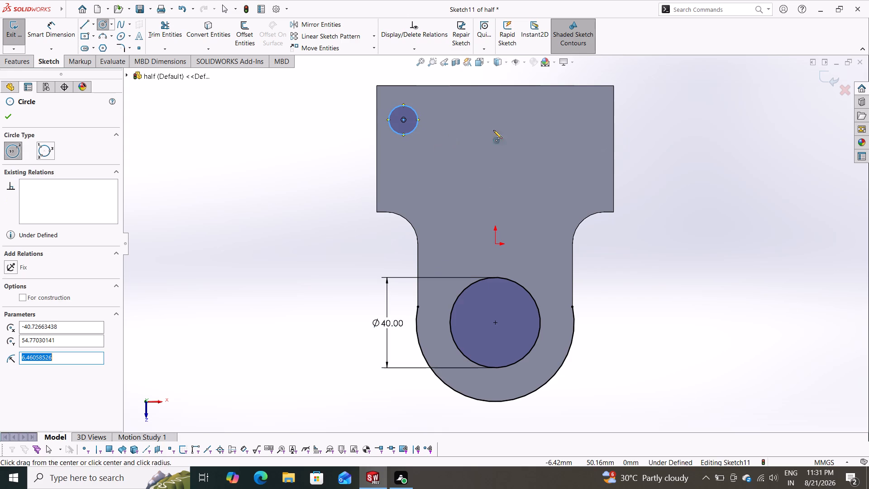
left_click(584, 119)
left_click(587, 134)
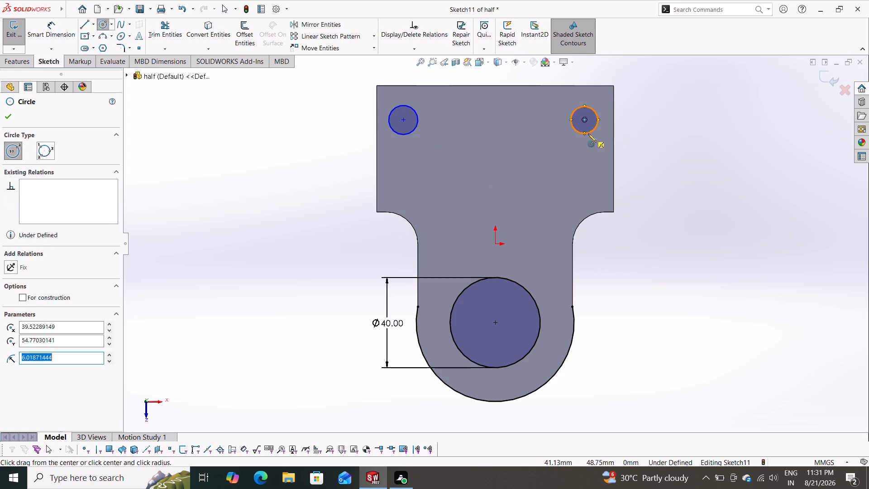
key("Escape")
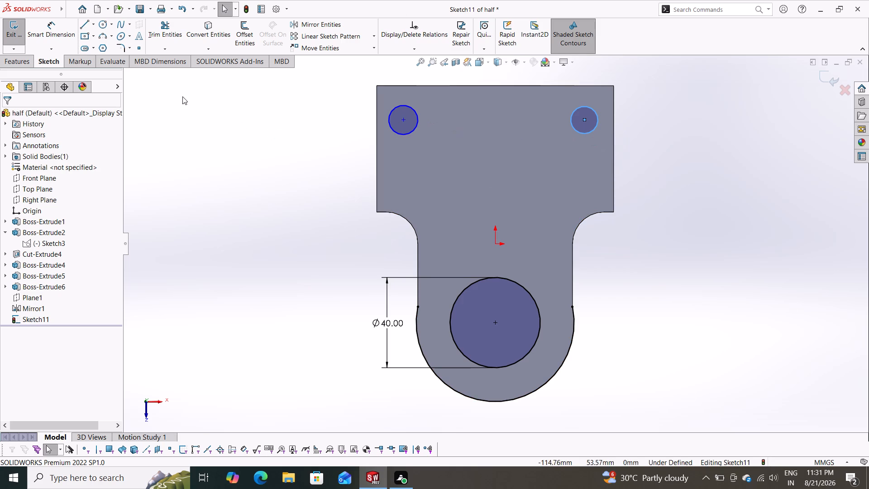
Position the left small circle's centre 15 mm from the block's left side edge and 23 mm from its far end edge.
left_click(57, 28)
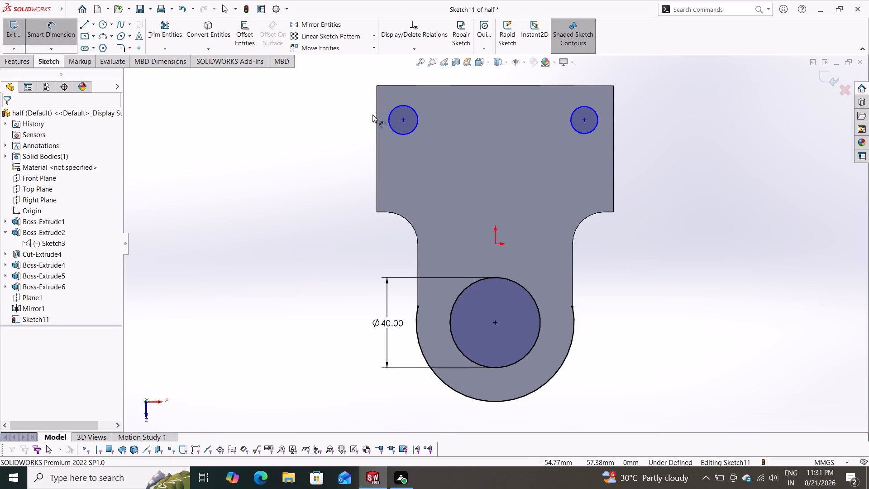
left_click(377, 121)
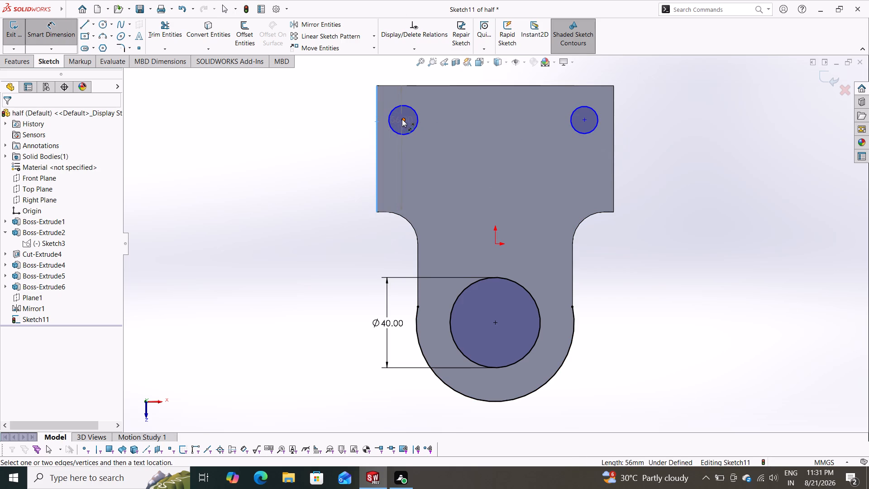
left_click(402, 119)
left_click(389, 141)
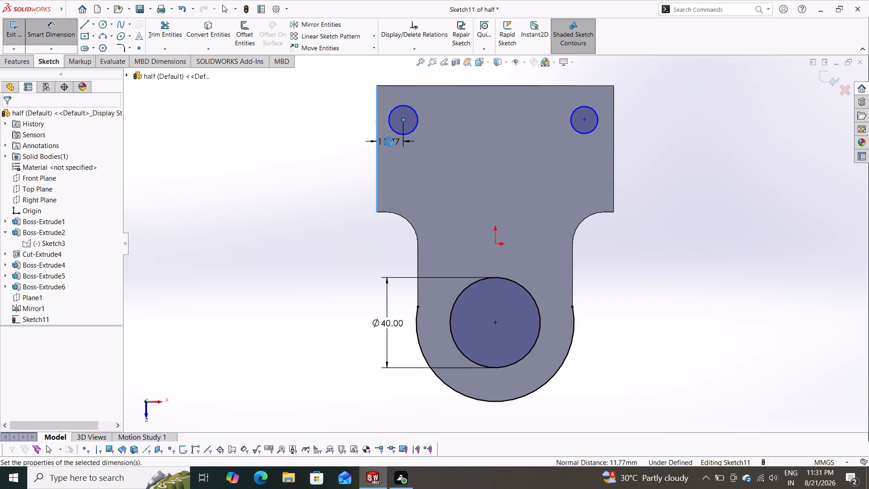
type("15")
key("Return")
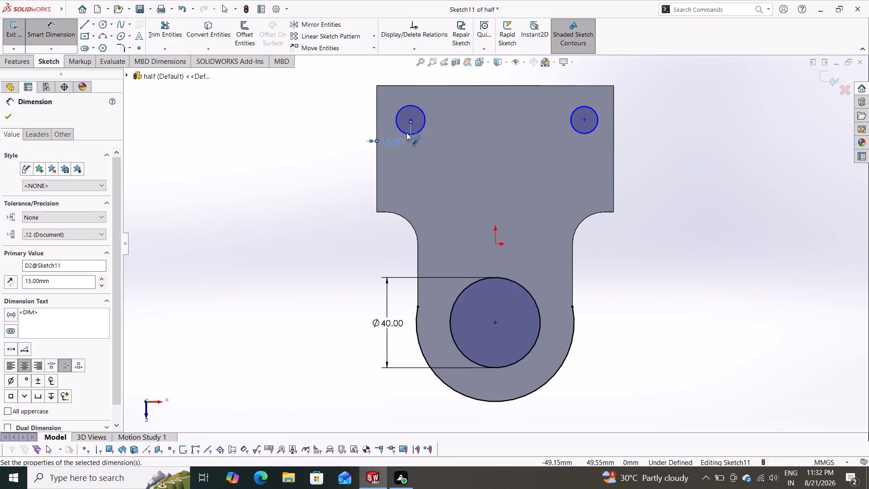
left_click(410, 118)
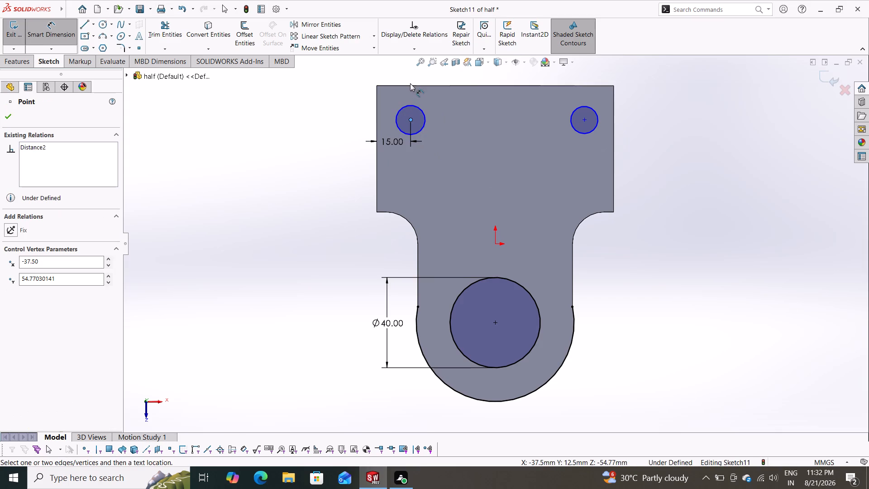
left_click(410, 86)
left_click(432, 96)
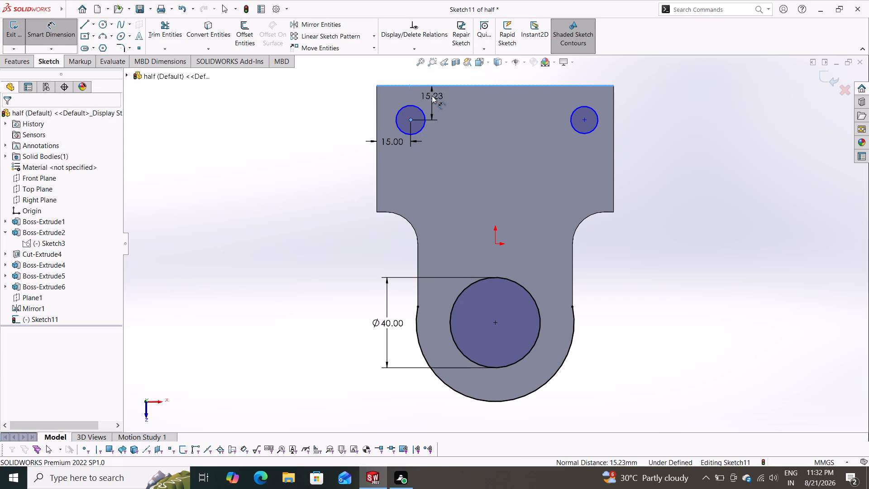
type("23")
key("Return")
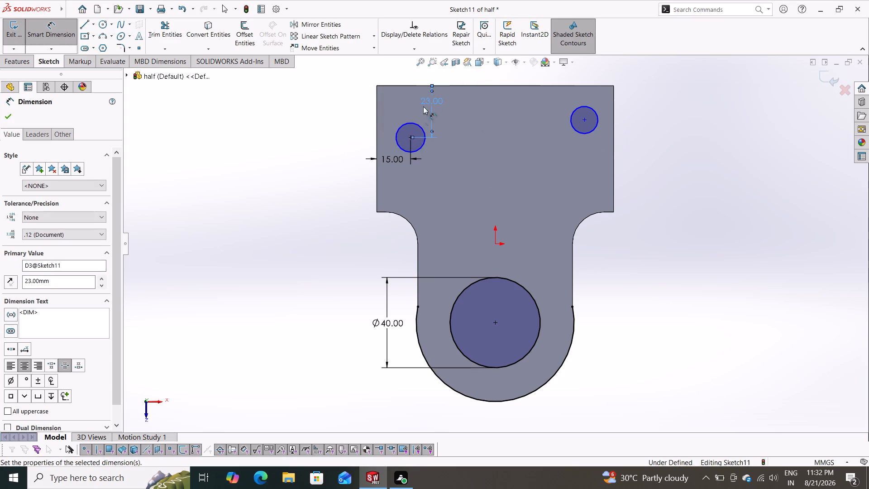
Dimension the left small circle to a 10 mm diameter.
left_click(402, 125)
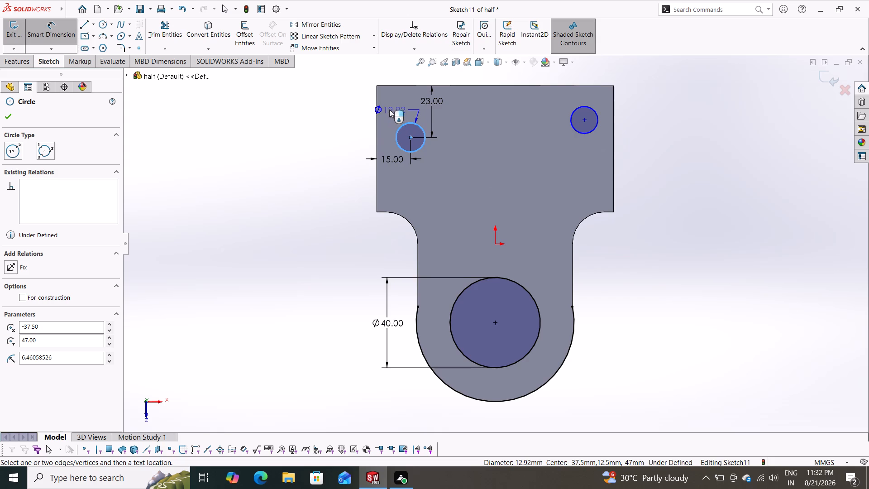
left_click(390, 110)
type("10")
key("Return")
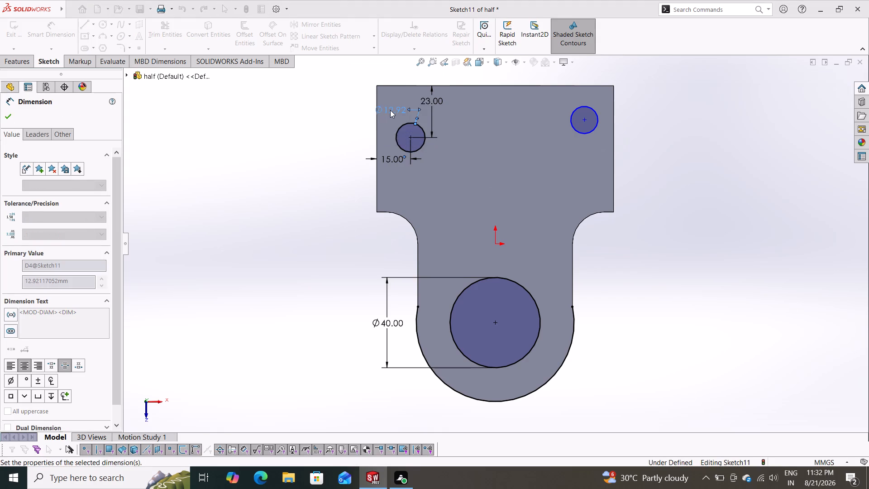
key("Escape")
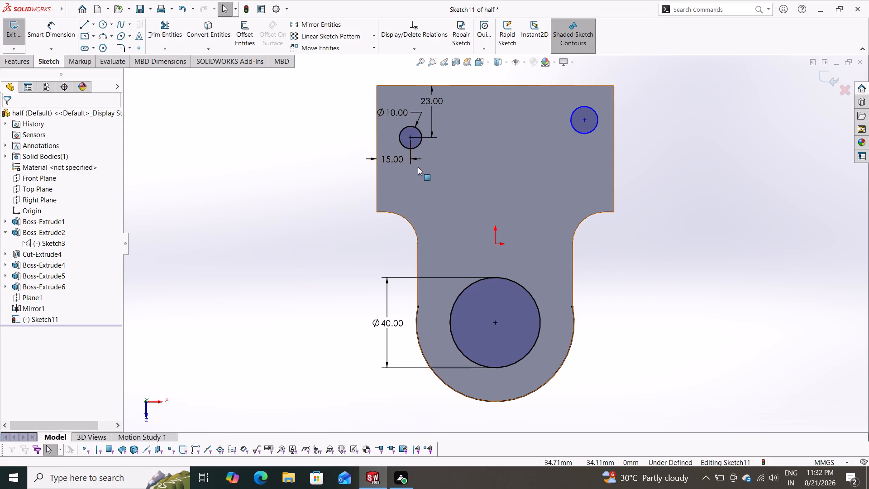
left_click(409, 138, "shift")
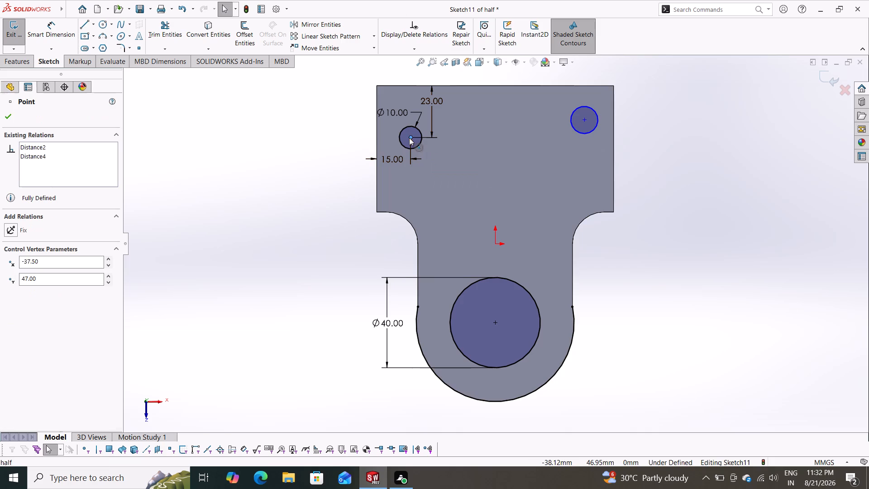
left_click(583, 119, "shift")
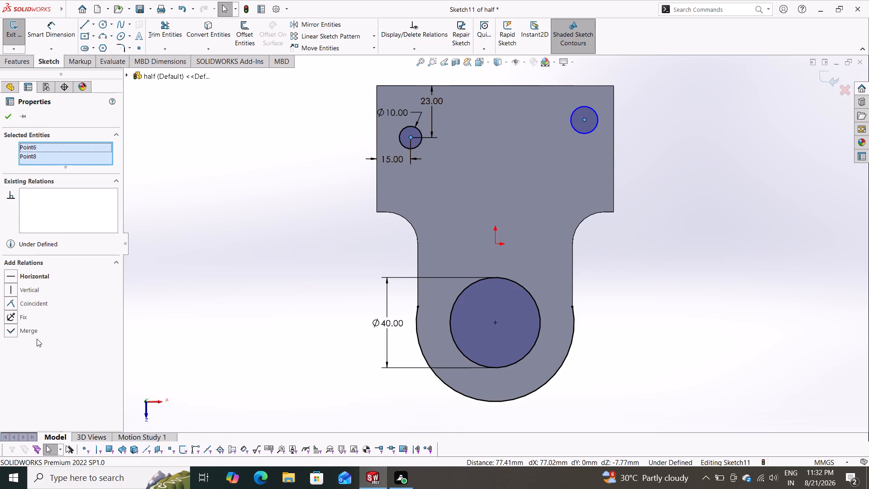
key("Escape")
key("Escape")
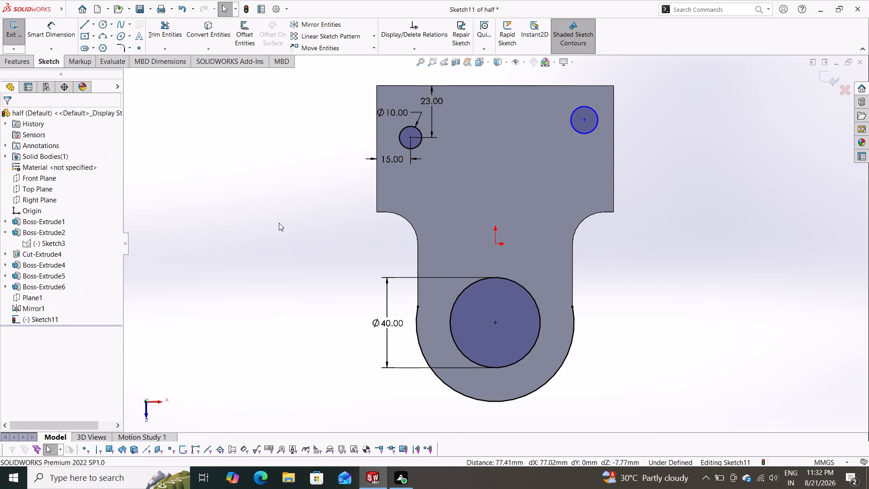
Add a Horizontal relation between the centre points of the two small circles.
left_click(411, 136, "shift")
left_click(583, 119, "shift")
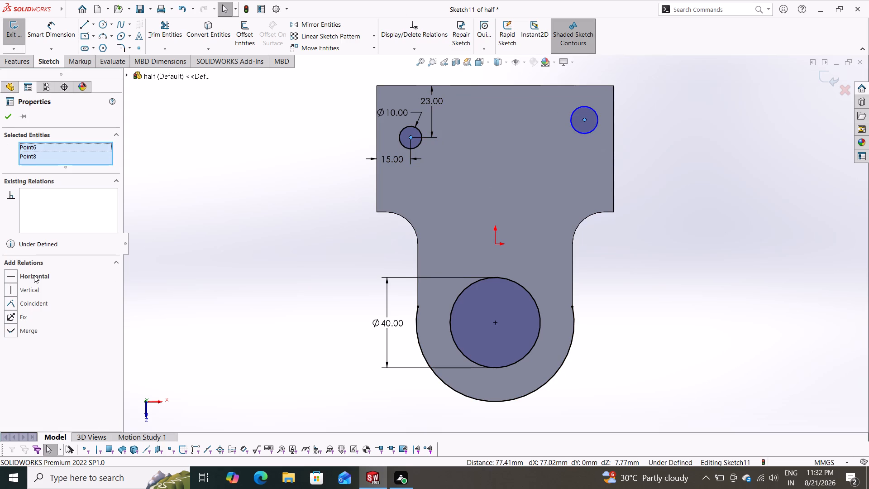
left_click(33, 274)
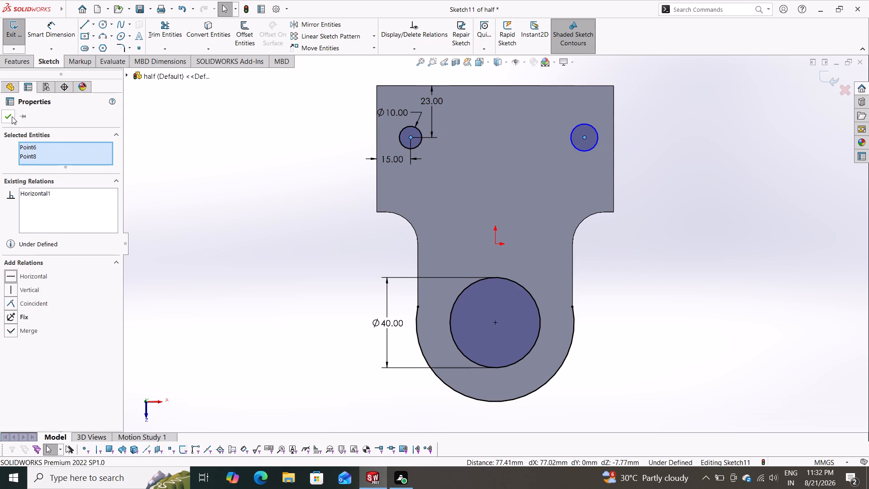
left_click(11, 116)
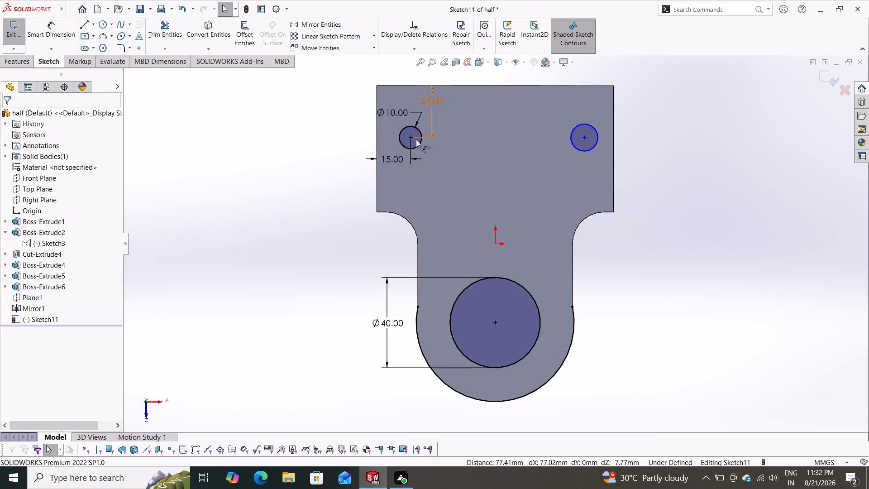
Add an Equal relation between the two small circles.
left_click(420, 142, "shift")
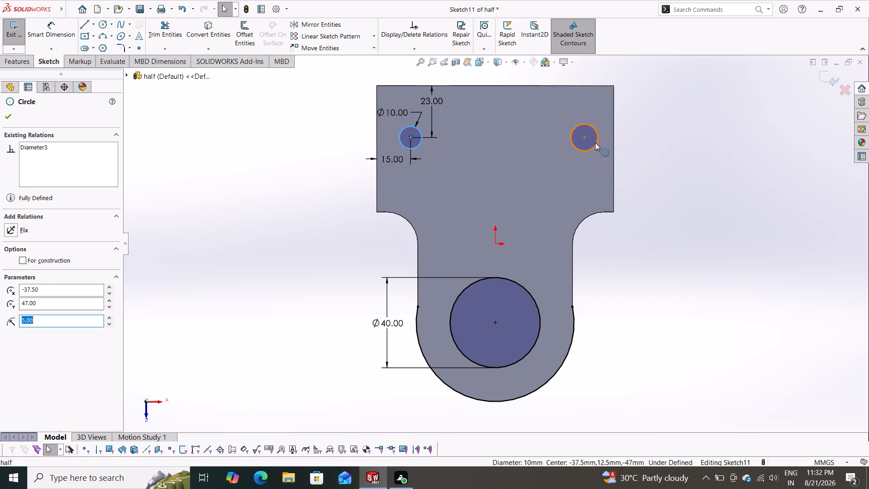
left_click(595, 143, "shift")
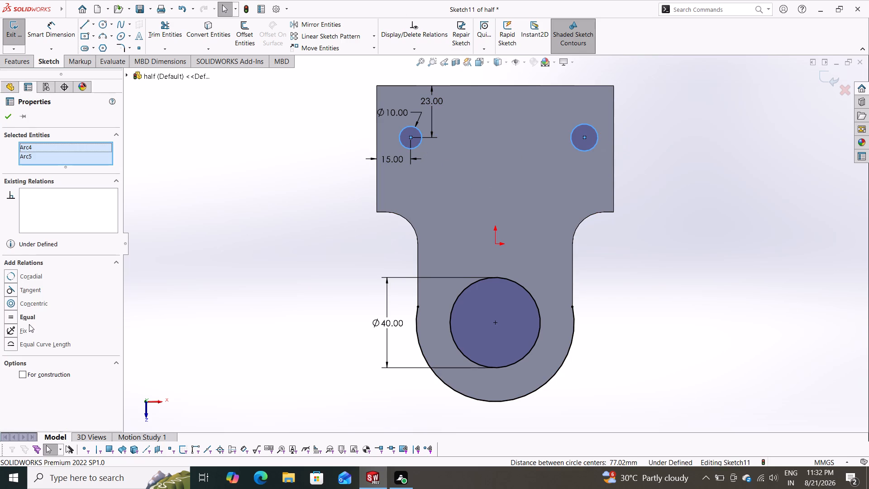
left_click(31, 317)
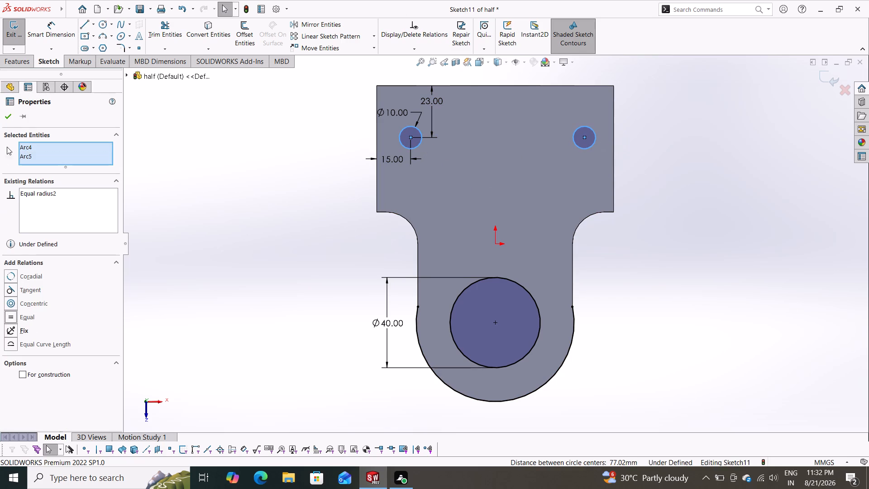
left_click(8, 116)
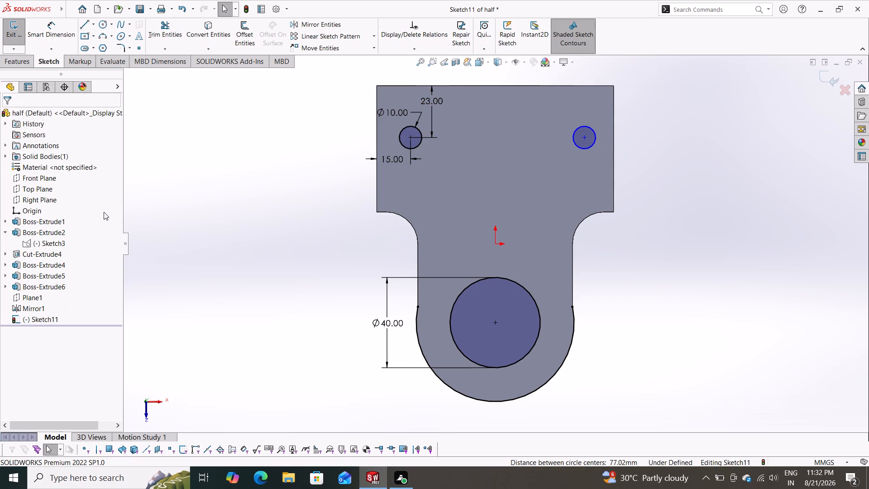
Cut-extrude the 40 mm circle and both small circles Through All.
left_click(26, 66)
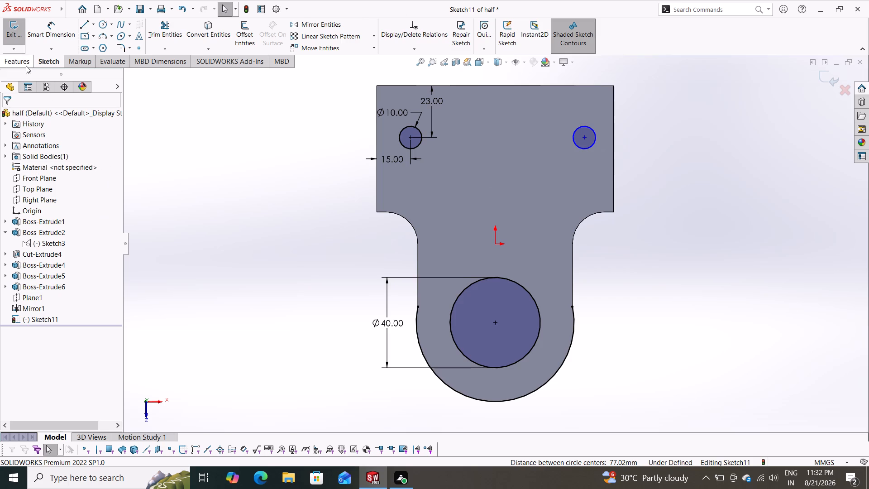
left_click(159, 34)
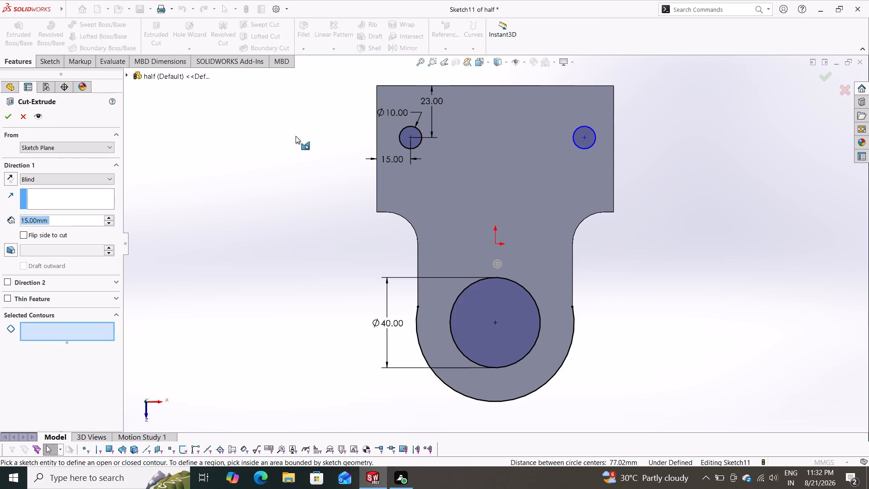
left_click(479, 308)
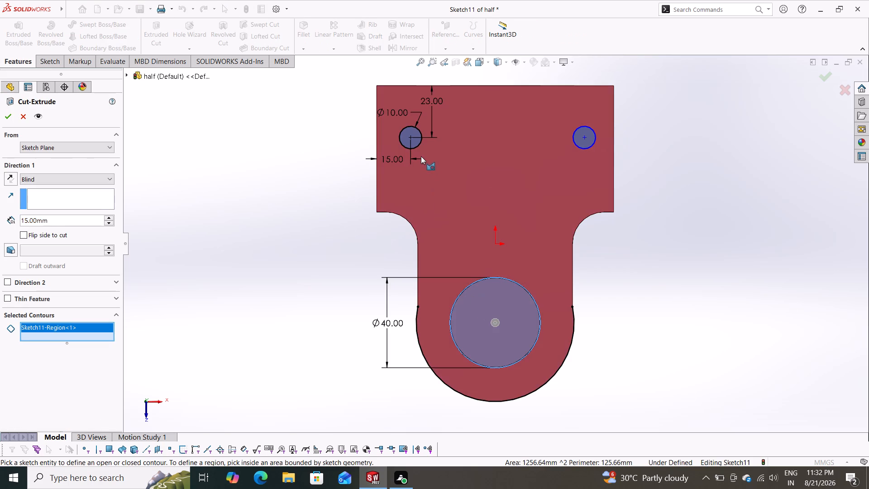
left_click(408, 136)
left_click(590, 135)
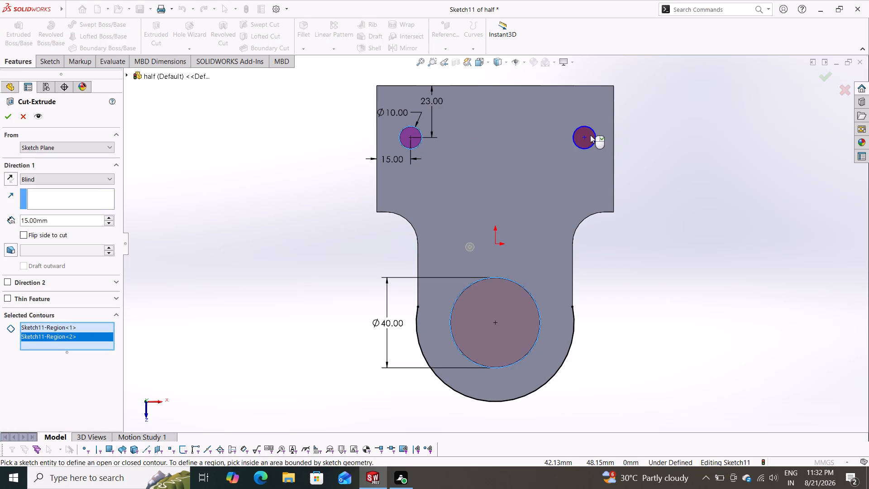
left_click(75, 176)
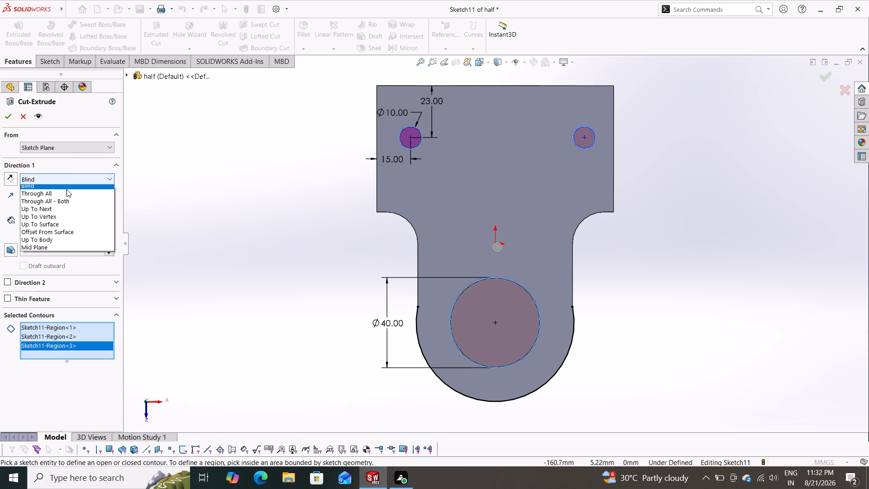
left_click(64, 195)
left_click(10, 114)
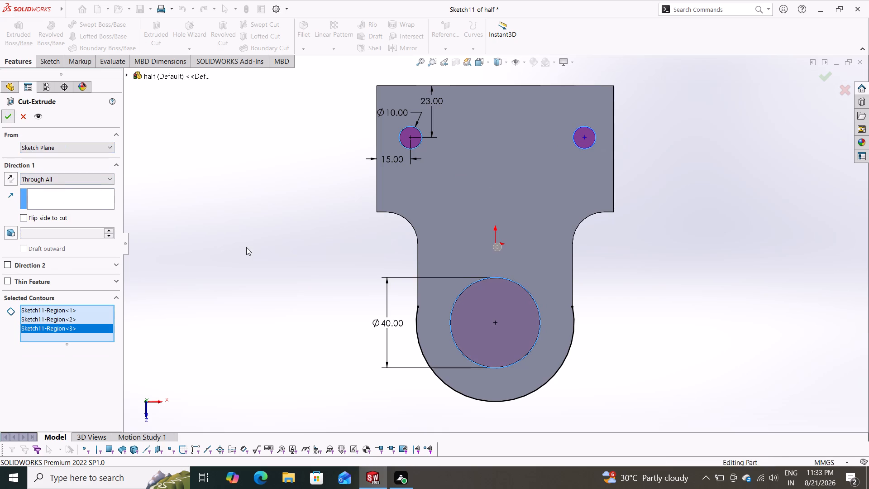
Undo the Through All cut of the 40 mm circle and the two small circles.
middle_click_drag(246, 247, 397, 192)
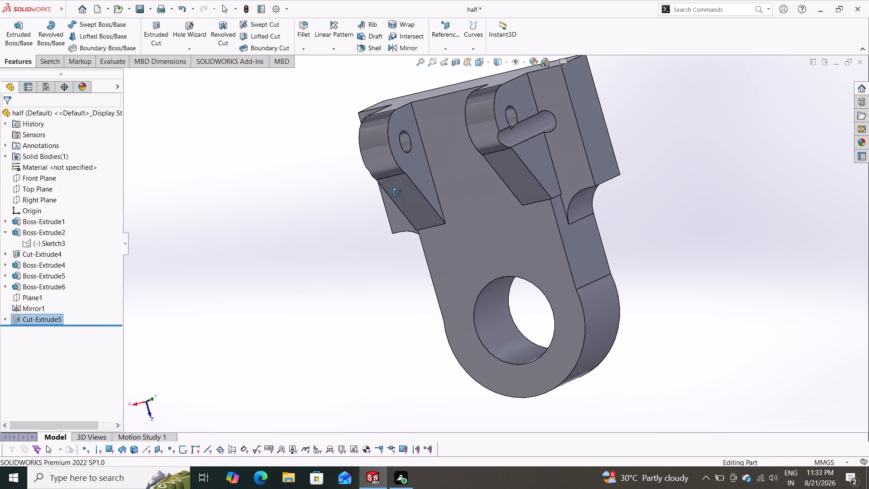
middle_click_drag(397, 192, 407, 186)
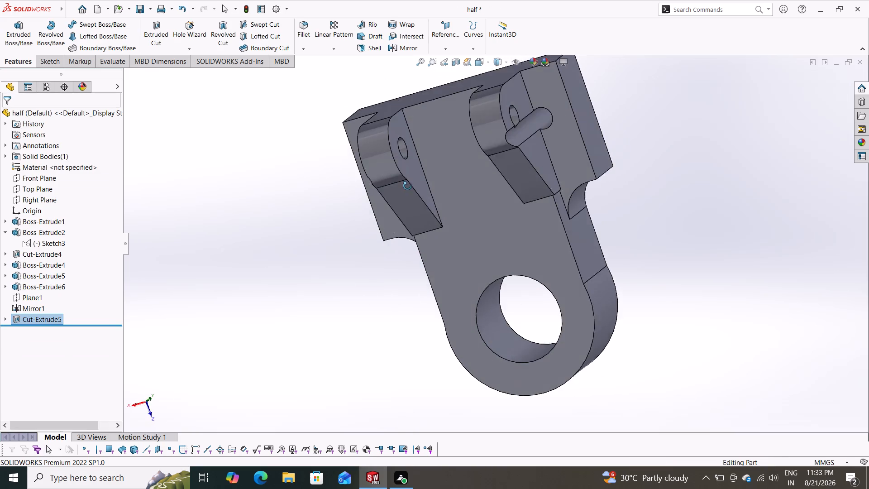
middle_click_drag(407, 186, 457, 176)
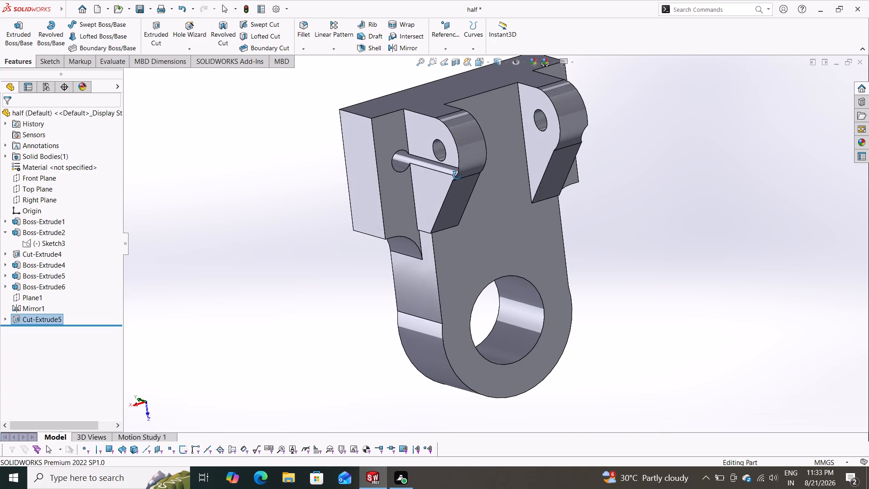
middle_click_drag(457, 176, 365, 237)
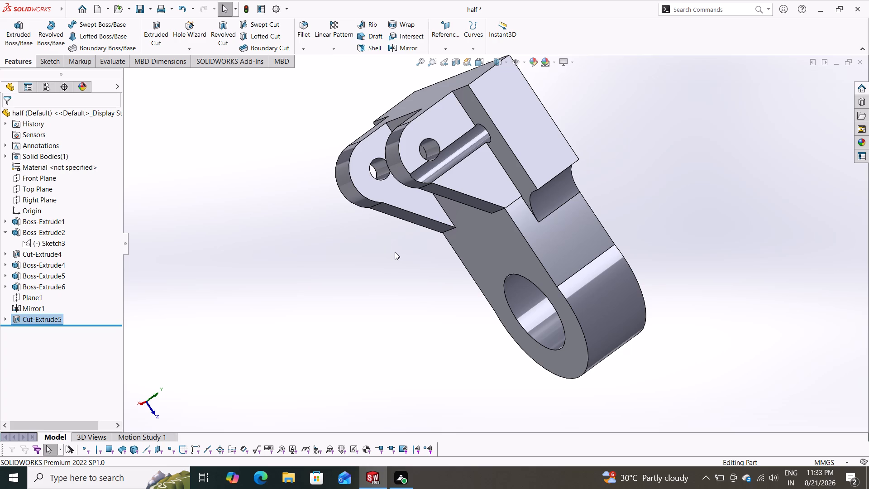
key("ctrl+z")
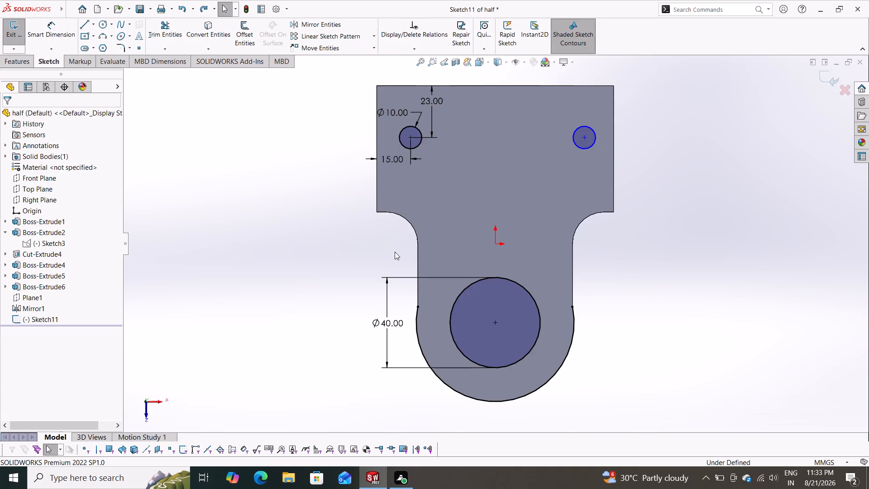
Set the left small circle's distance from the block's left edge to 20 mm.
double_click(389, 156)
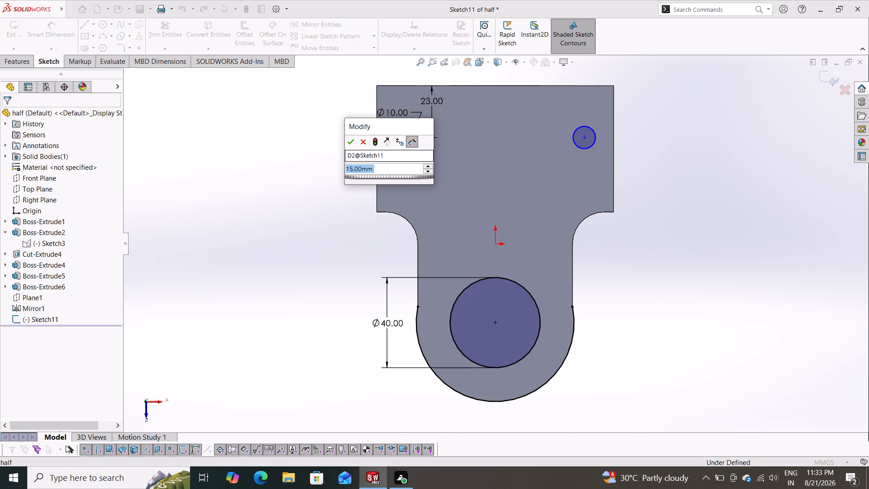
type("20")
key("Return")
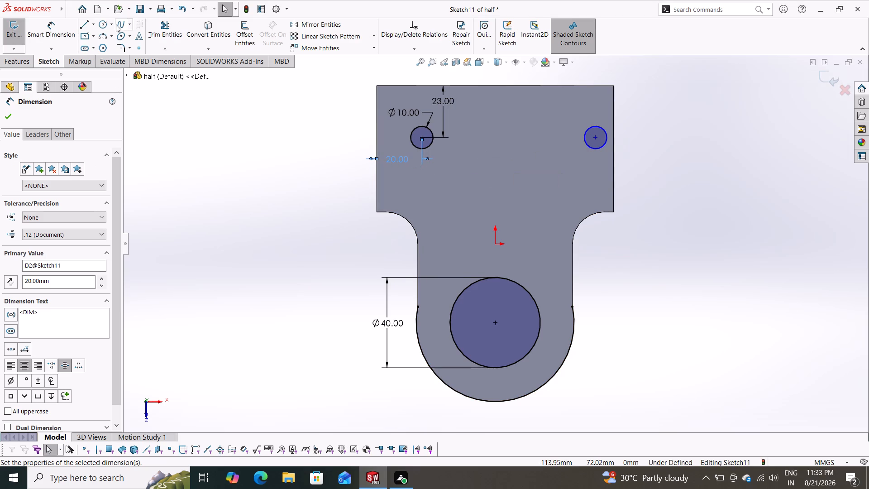
Dimension the horizontal distance from the right small circle's centre to the block's right edge.
left_click(62, 32)
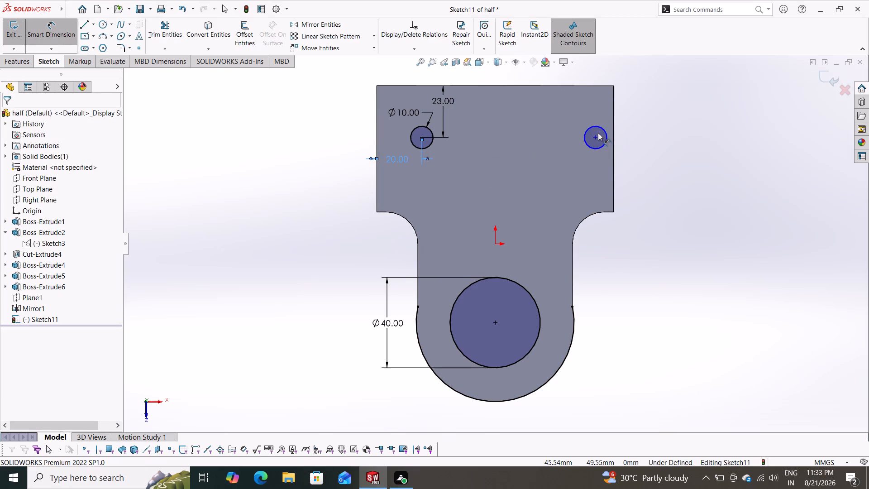
left_click(595, 136)
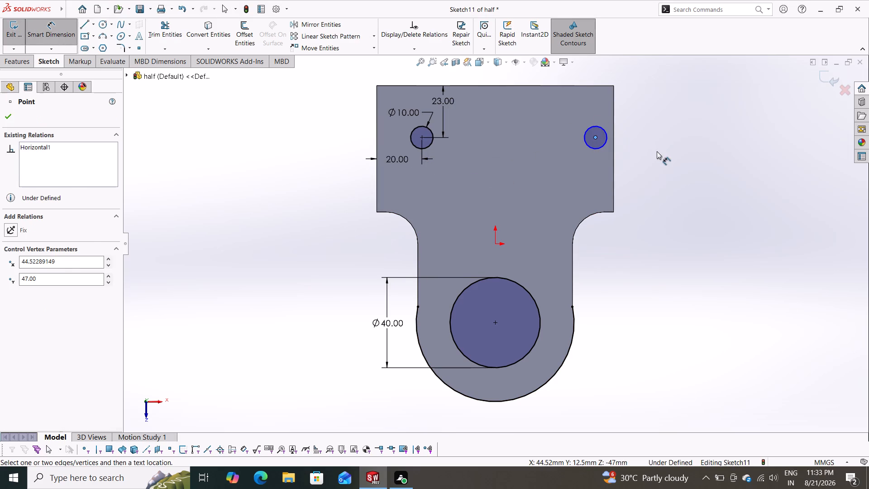
key("Escape")
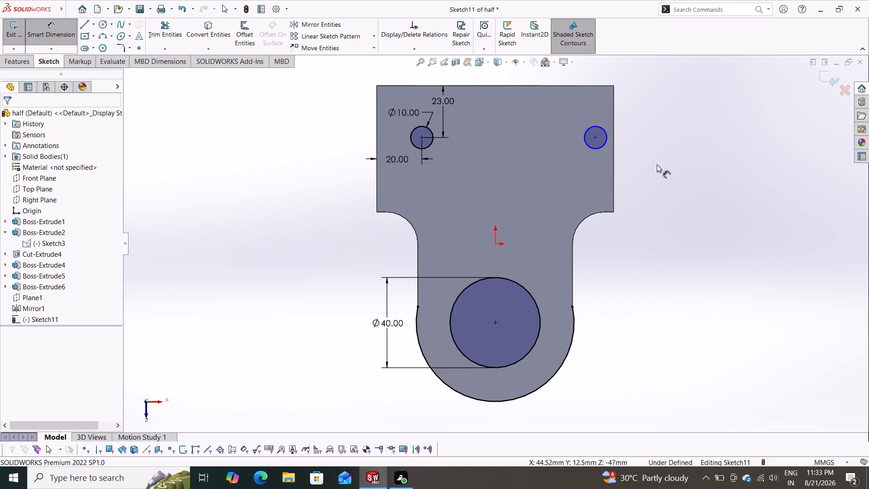
middle_click_drag(653, 163, 562, 157)
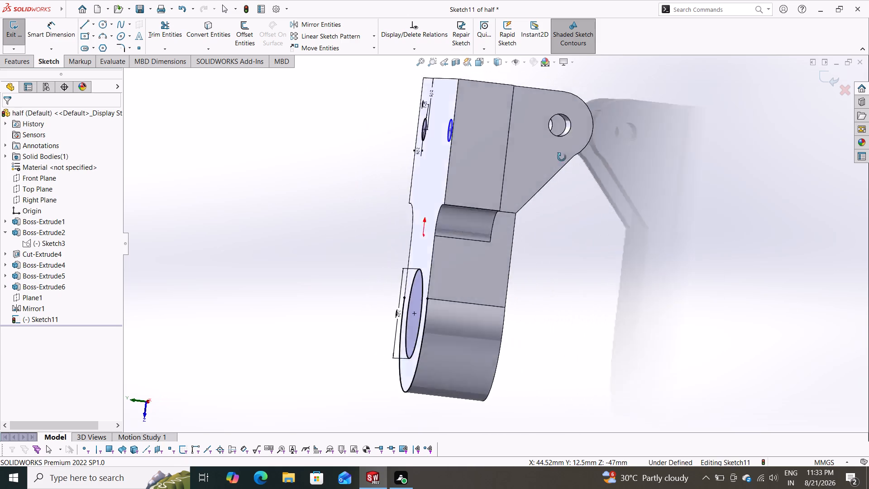
middle_click_drag(562, 157, 655, 179)
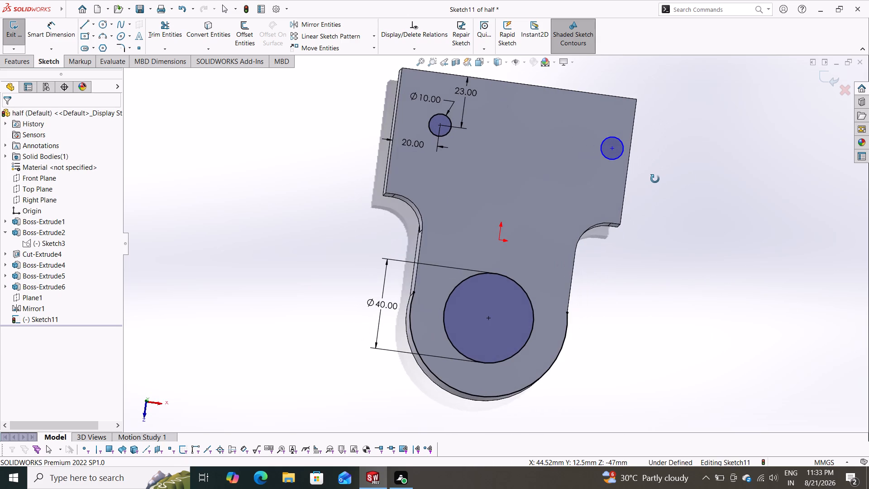
middle_click_drag(655, 179, 641, 173)
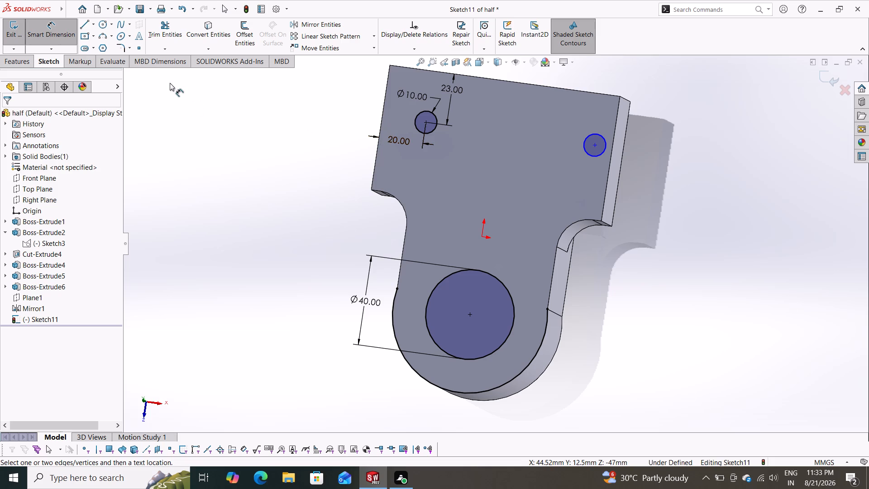
left_click(596, 144)
left_click(613, 145)
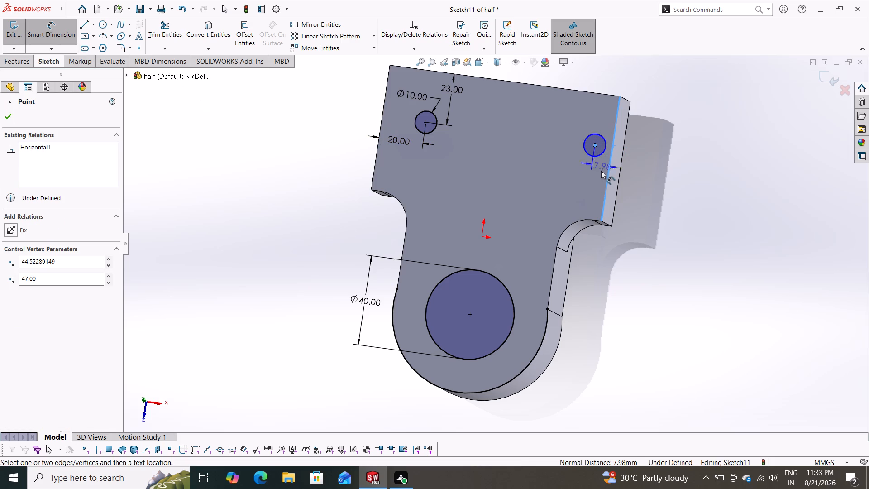
left_click(600, 181)
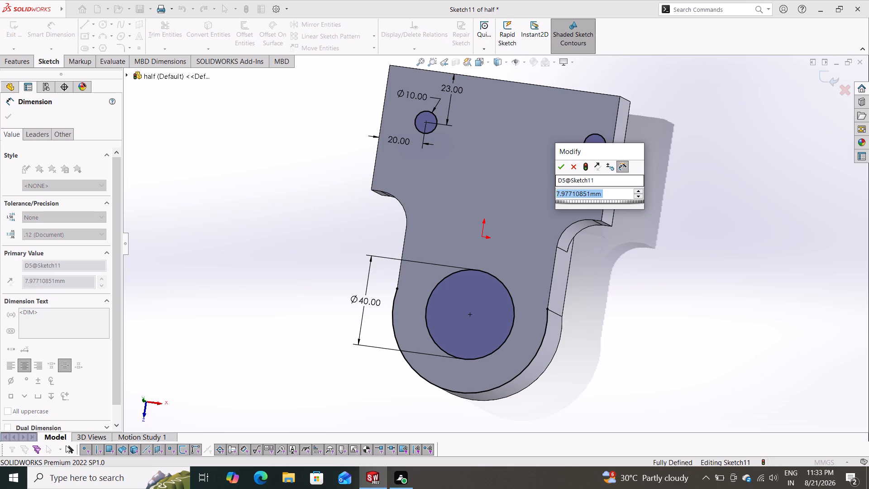
middle_click_drag(301, 122, 403, 150)
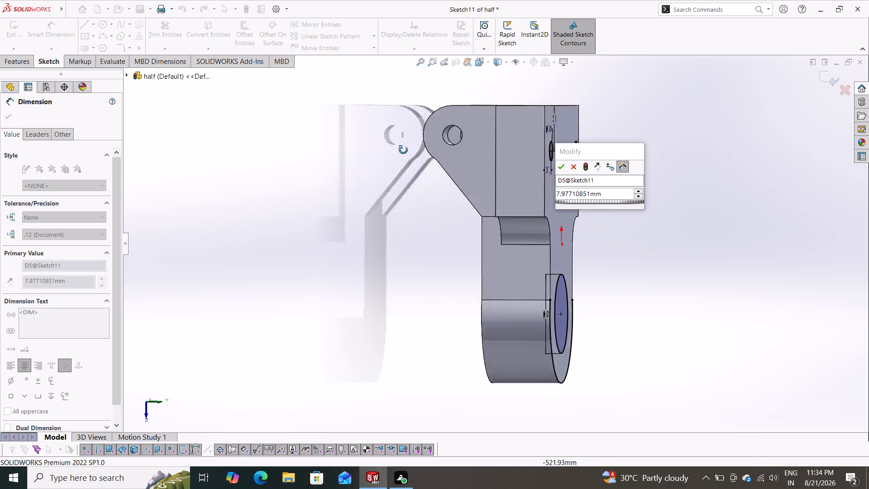
middle_click_drag(403, 150, 363, 127)
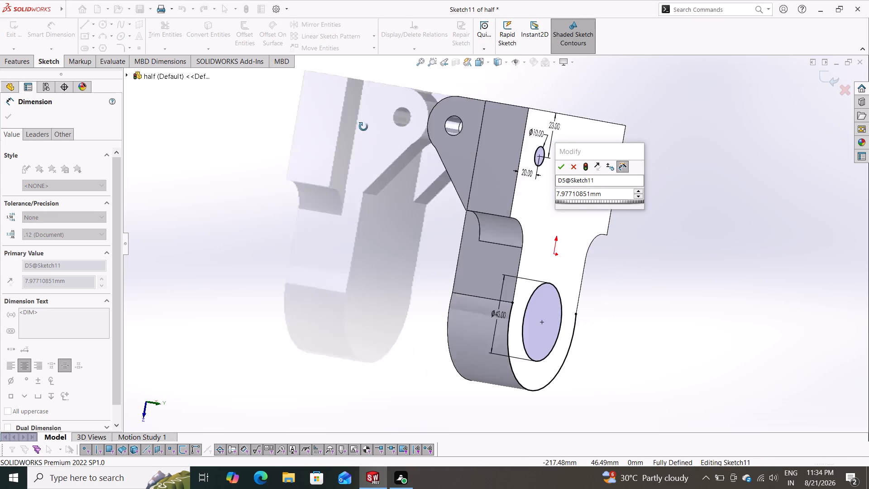
middle_click_drag(363, 127, 307, 102)
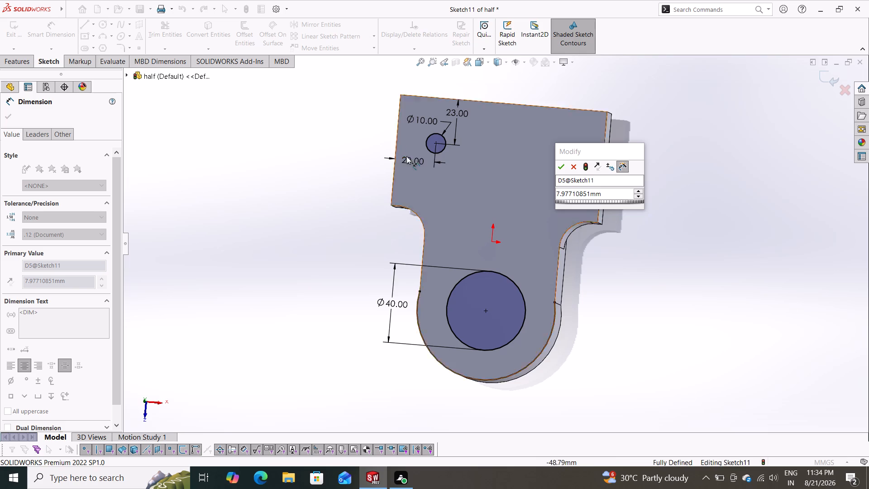
double_click(411, 159)
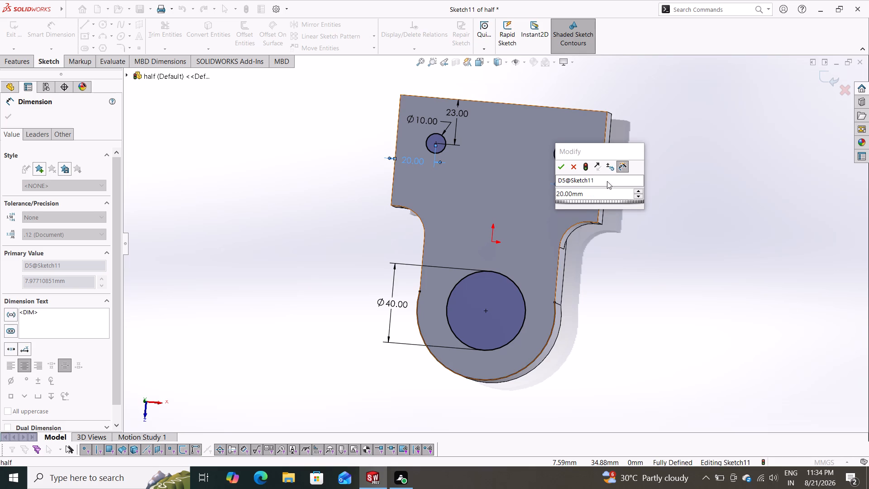
left_click(575, 164)
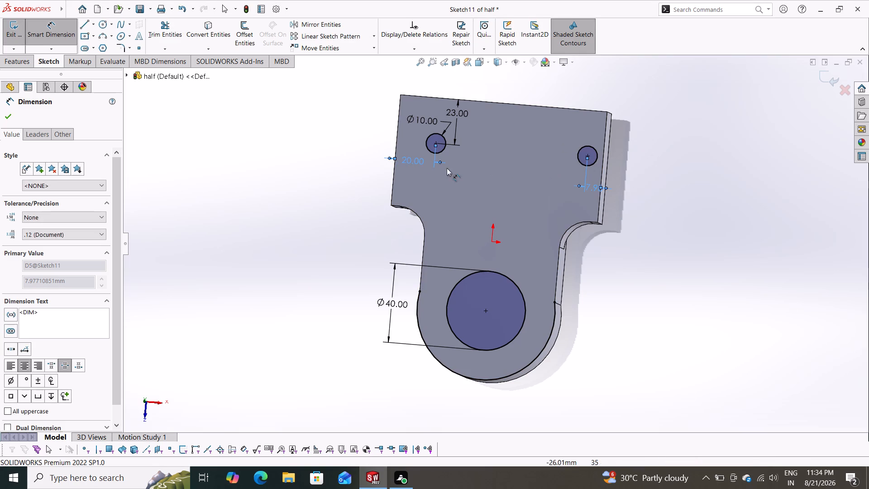
Set the left small circle's distance from the block's left edge to 10 mm.
double_click(409, 159)
type("10")
key("Return")
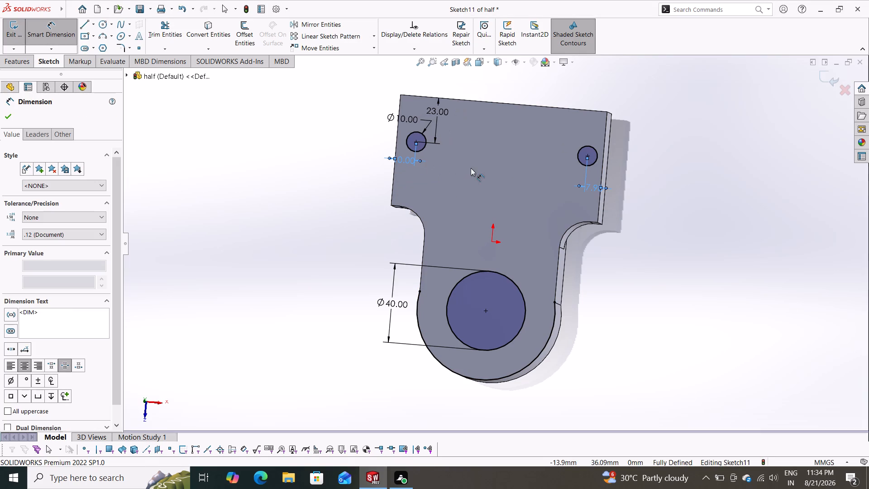
Set the right small circle's distance from the block's right edge to 10 mm.
double_click(592, 186)
type("10")
key("Return")
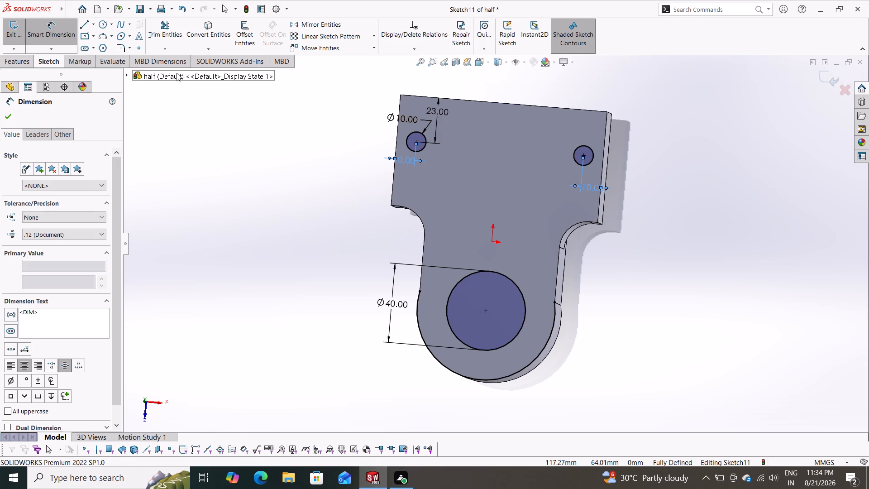
left_click(10, 111)
Cut-extrude both small circles and the 40 mm circle Through All.
left_click(15, 61)
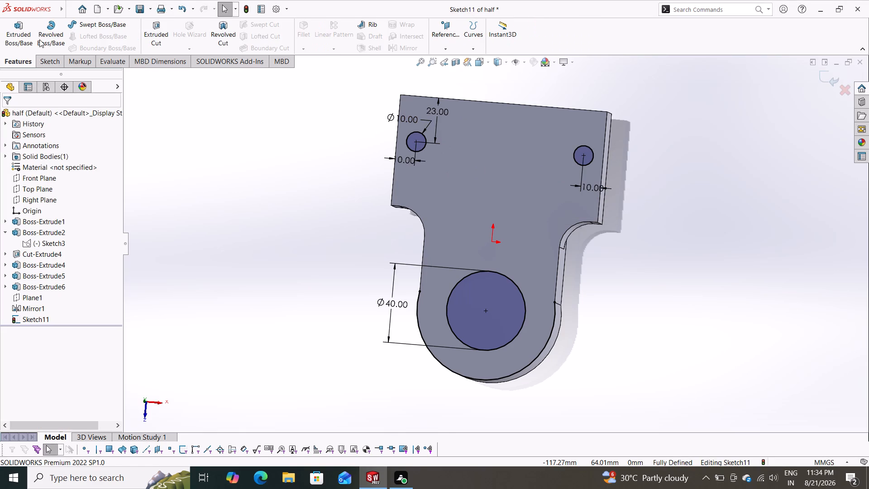
left_click(154, 28)
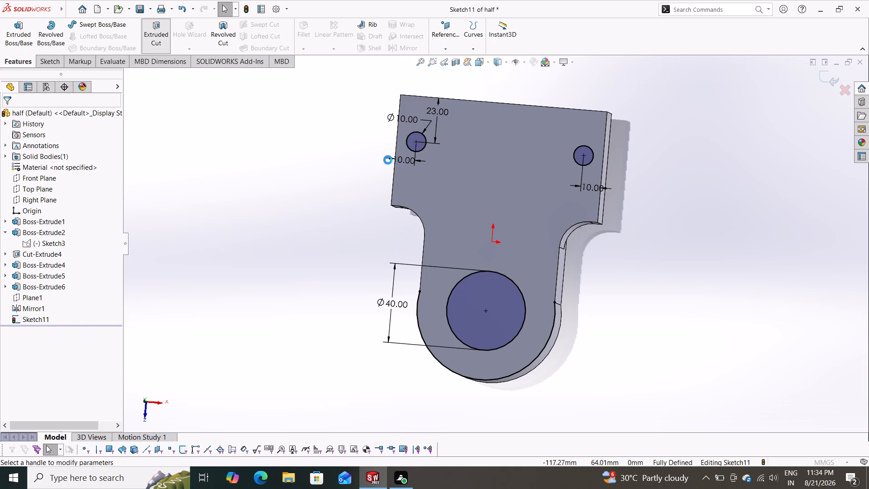
left_click(413, 143)
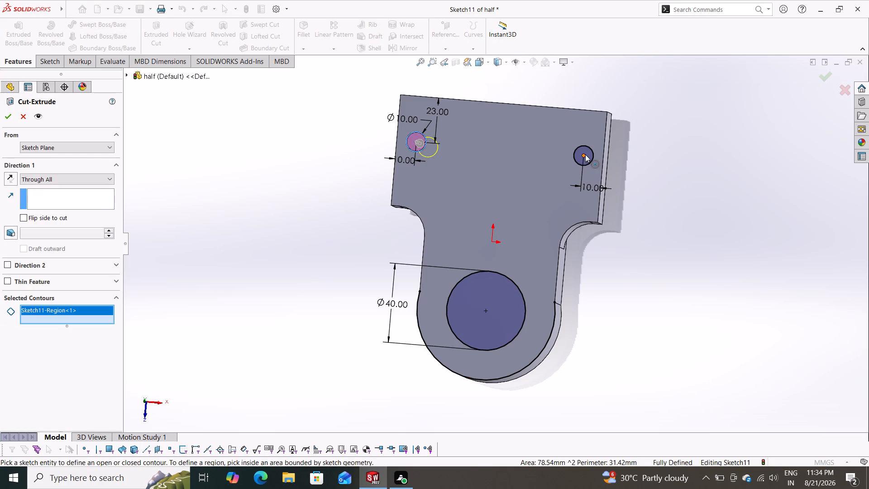
left_click(585, 154)
left_click(587, 154)
left_click(482, 308)
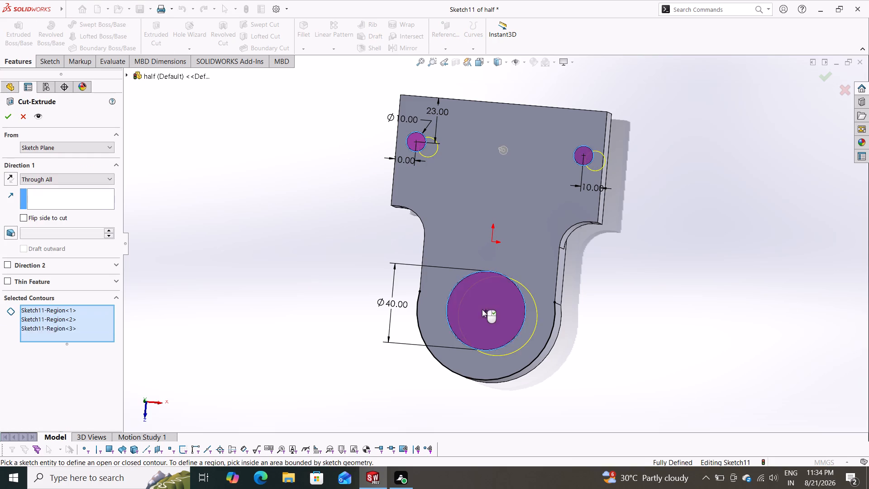
left_click(9, 119)
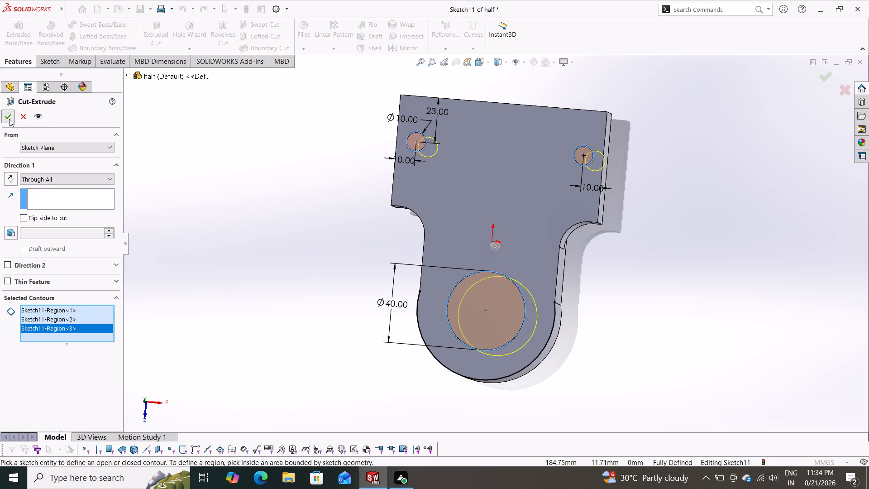
Examine the part from several sides, checking the two small through holes against the lugs and the large hole.
middle_click_drag(255, 204, 404, 202)
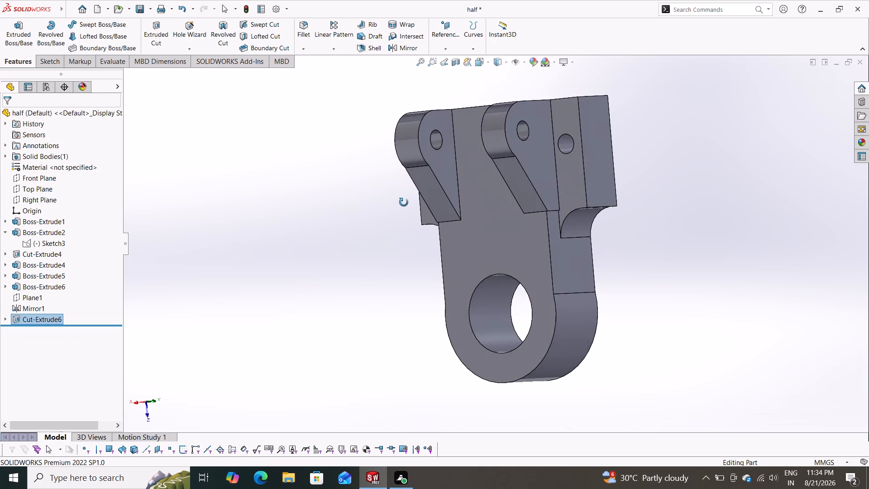
middle_click_drag(404, 202, 356, 188)
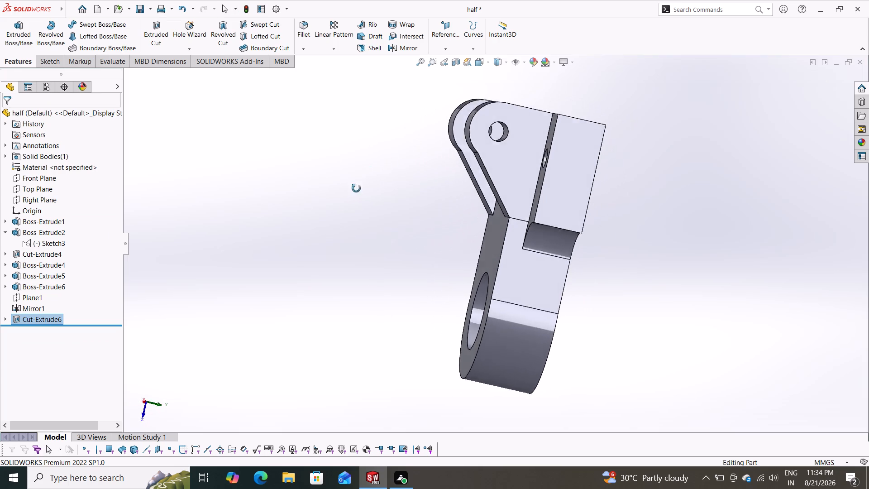
middle_click_drag(356, 188, 411, 192)
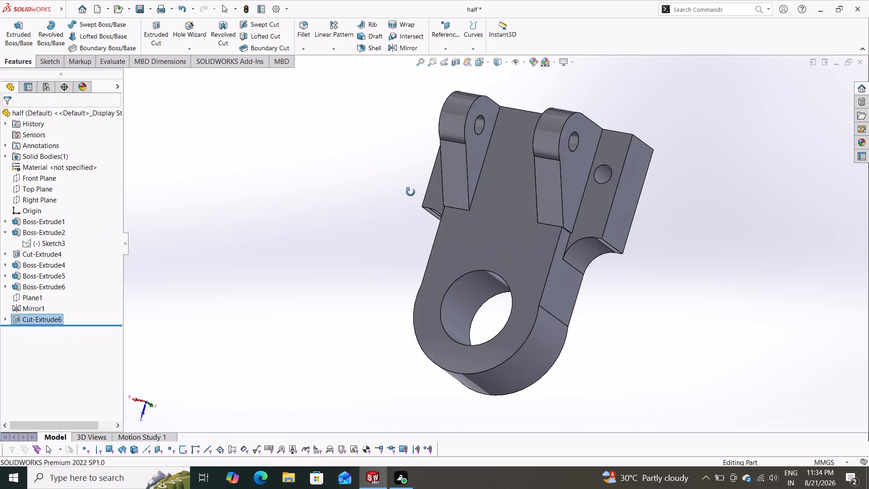
middle_click_drag(411, 192, 445, 187)
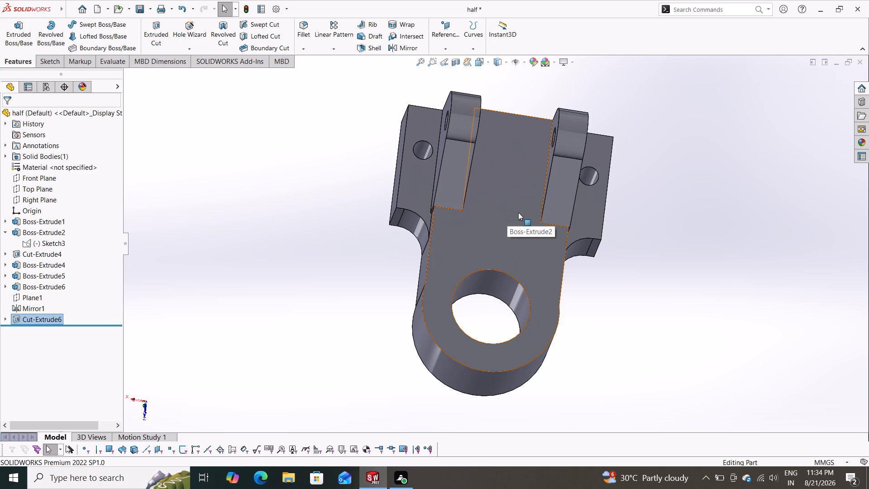
middle_click_drag(597, 251, 529, 235)
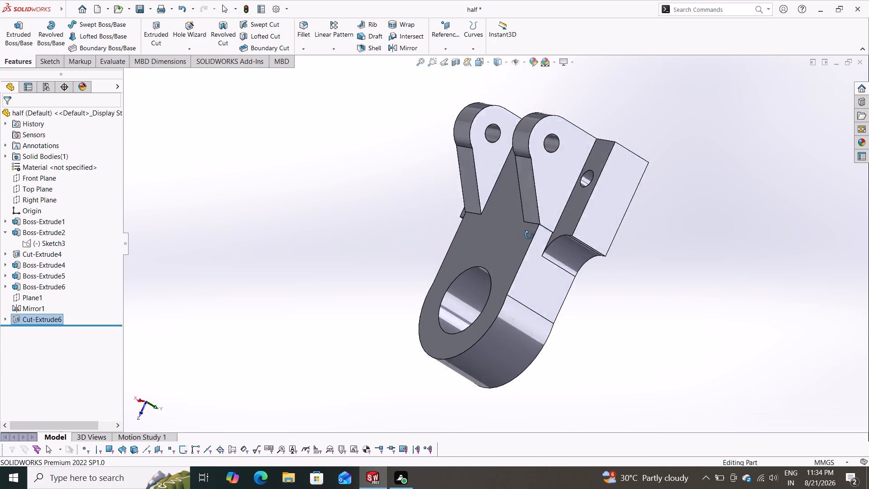
middle_click_drag(529, 235, 675, 229)
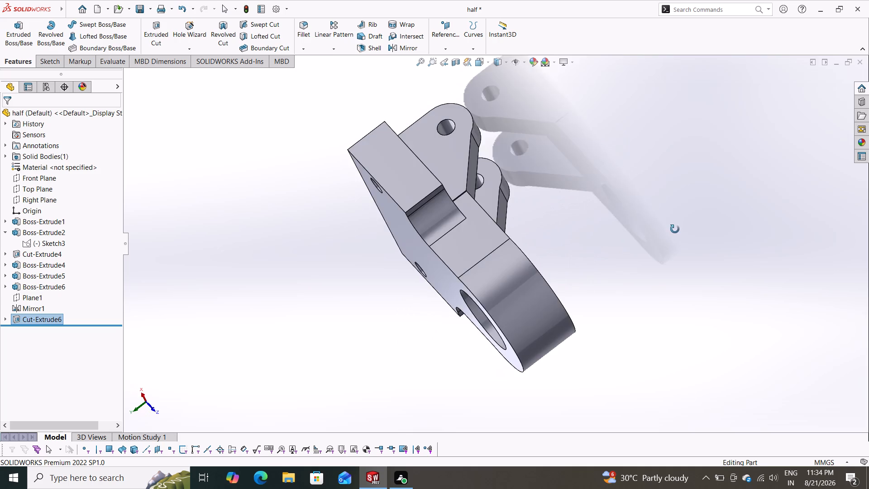
middle_click_drag(675, 229, 565, 145)
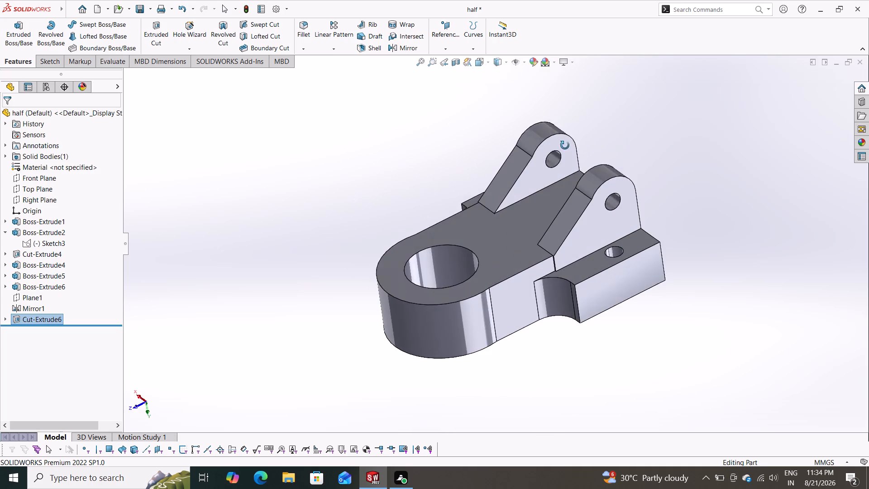
middle_click_drag(565, 145, 538, 97)
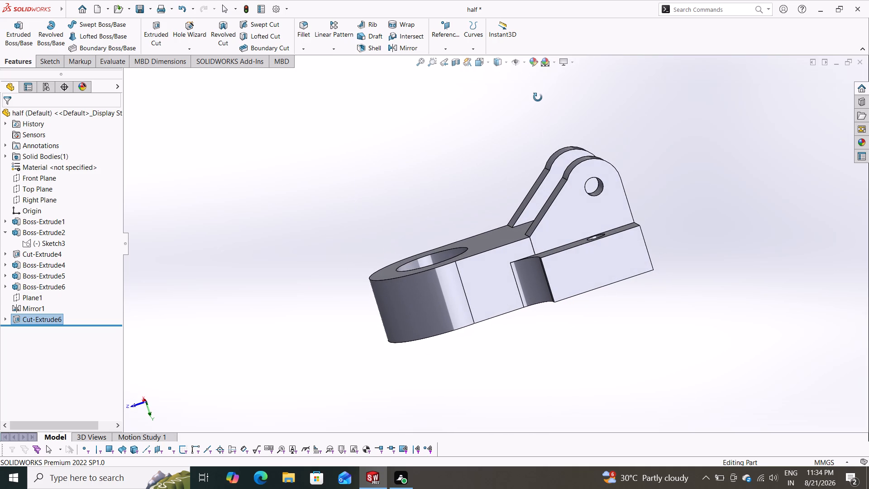
Save the part as half in SOLIDWORKS Part format in the Documents folder, replacing the existing file.
middle_click_drag(538, 97, 627, 131)
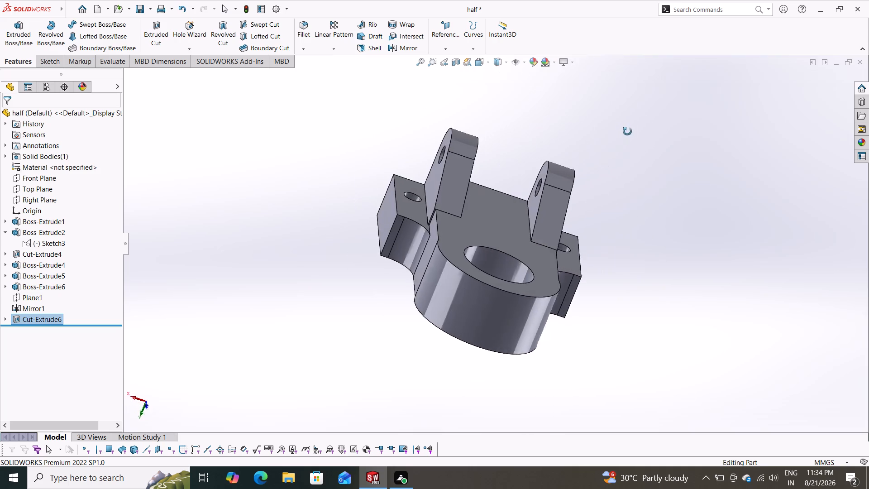
middle_click_drag(627, 131, 573, 159)
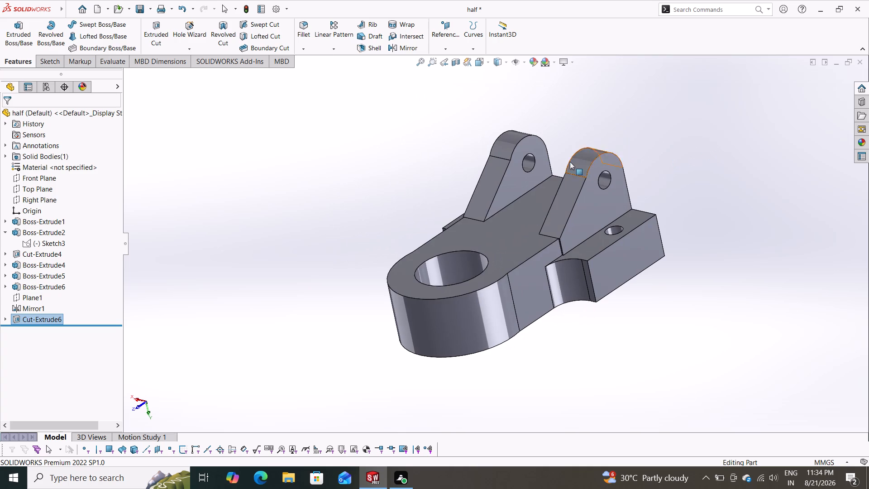
left_click(151, 7)
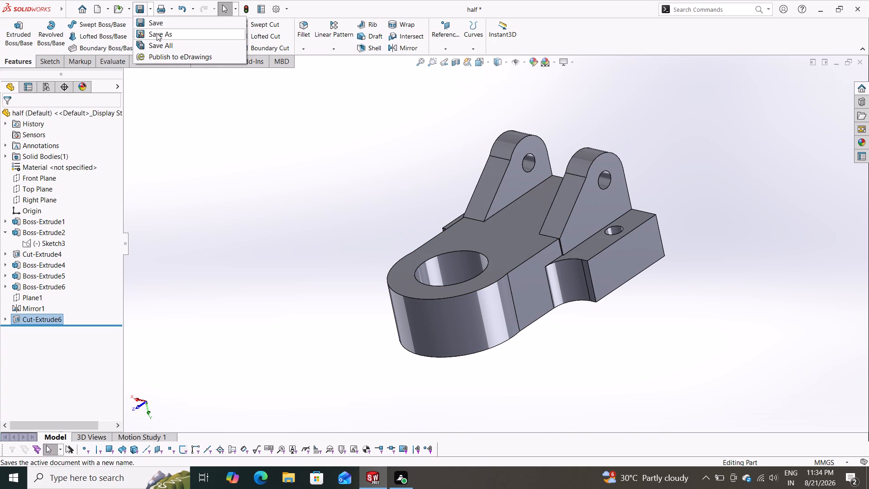
left_click(157, 33)
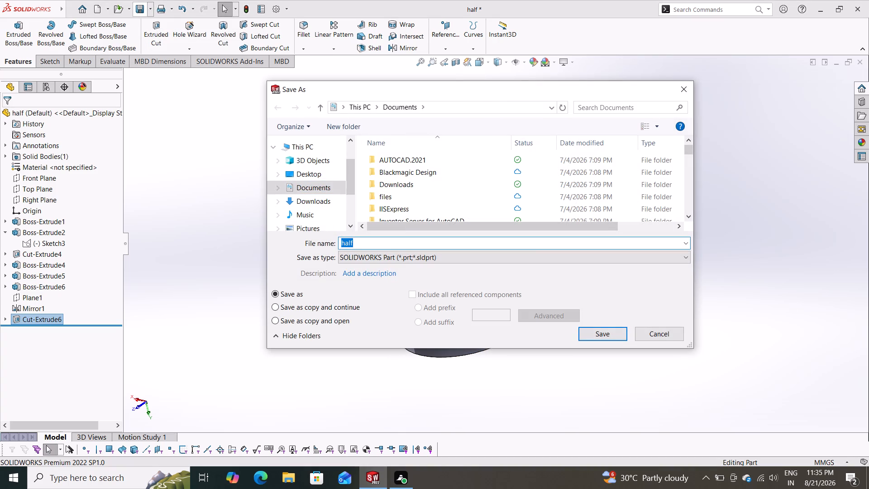
left_click(361, 240)
left_click(604, 335)
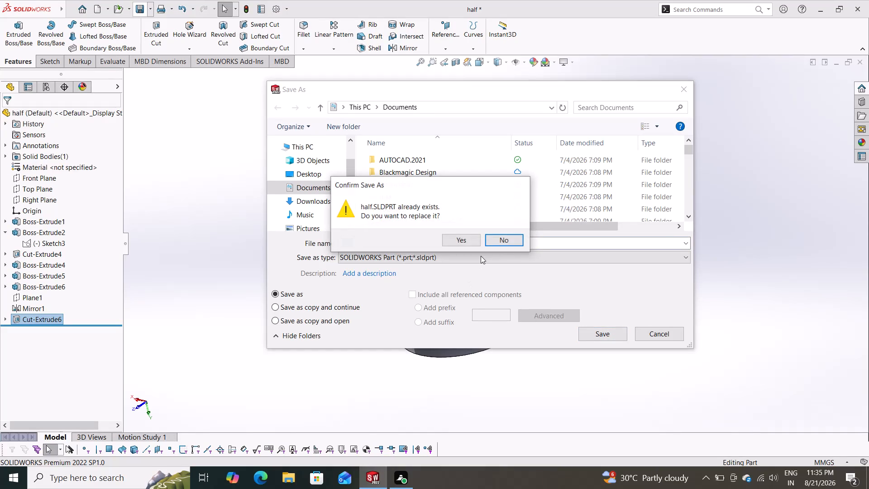
left_click(462, 236)
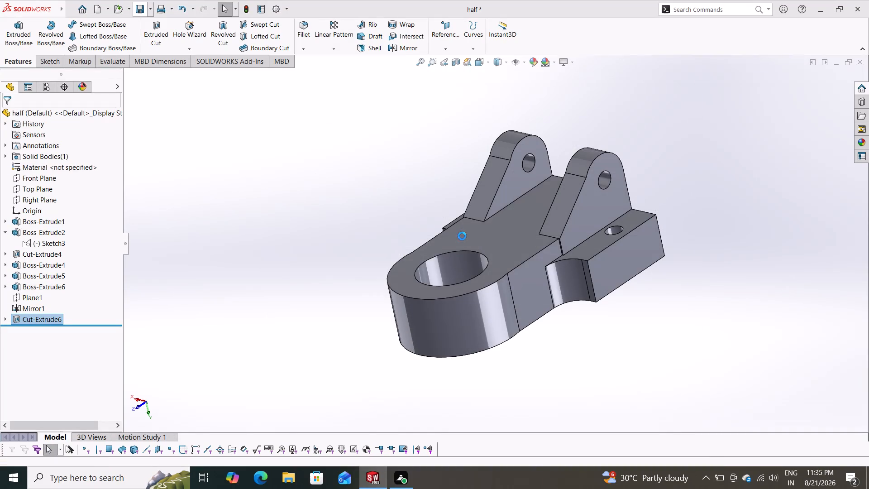
Save a copy of the part in the Documents folder as an Adobe PDF named half.
left_click(150, 4)
left_click(158, 32)
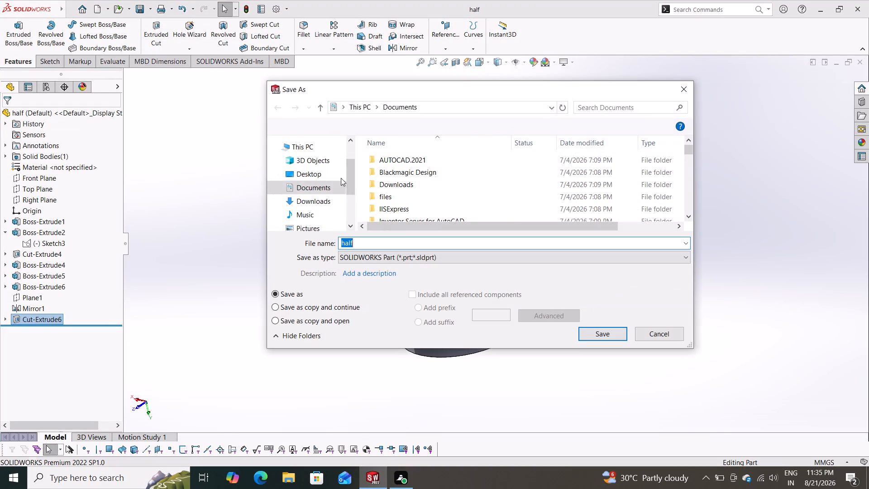
left_click(404, 255)
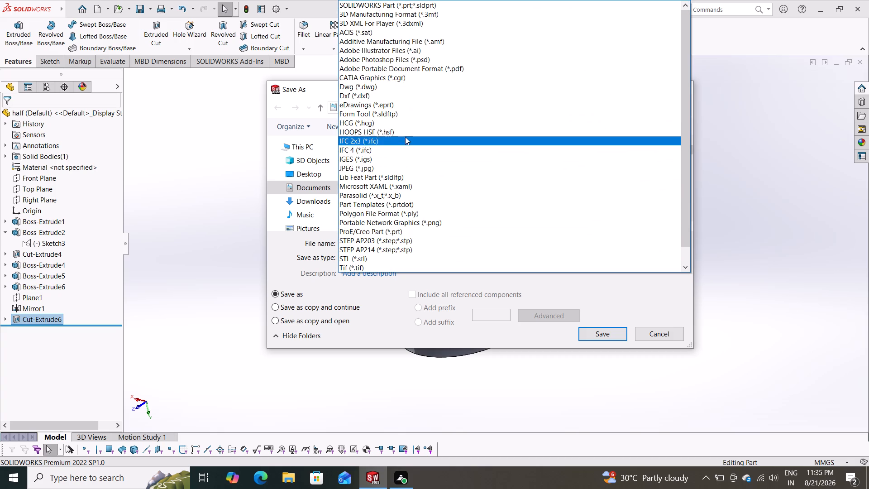
left_click(429, 71)
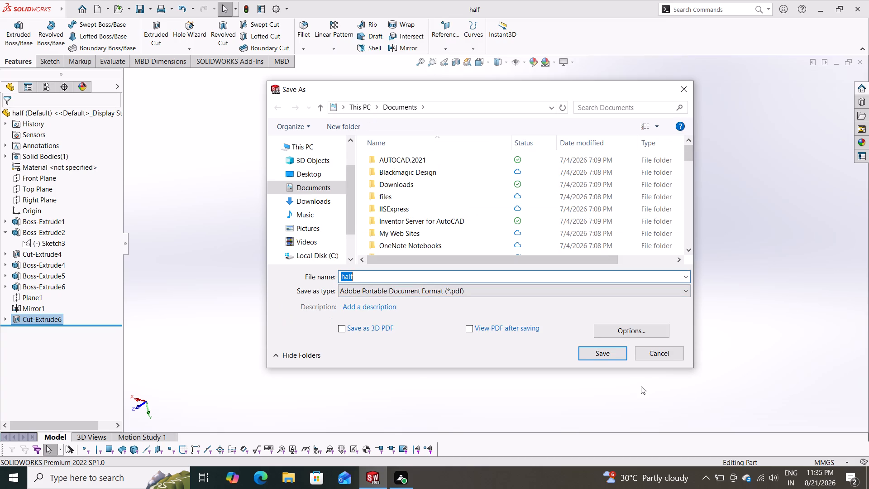
left_click(605, 348)
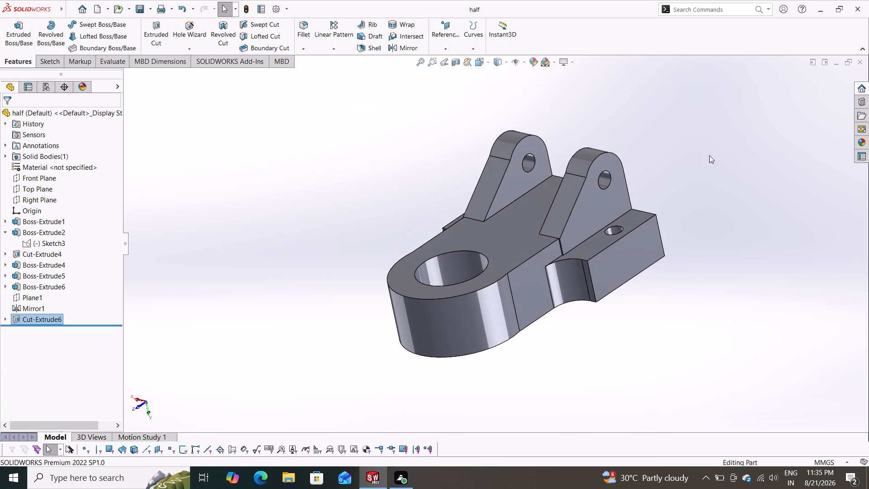